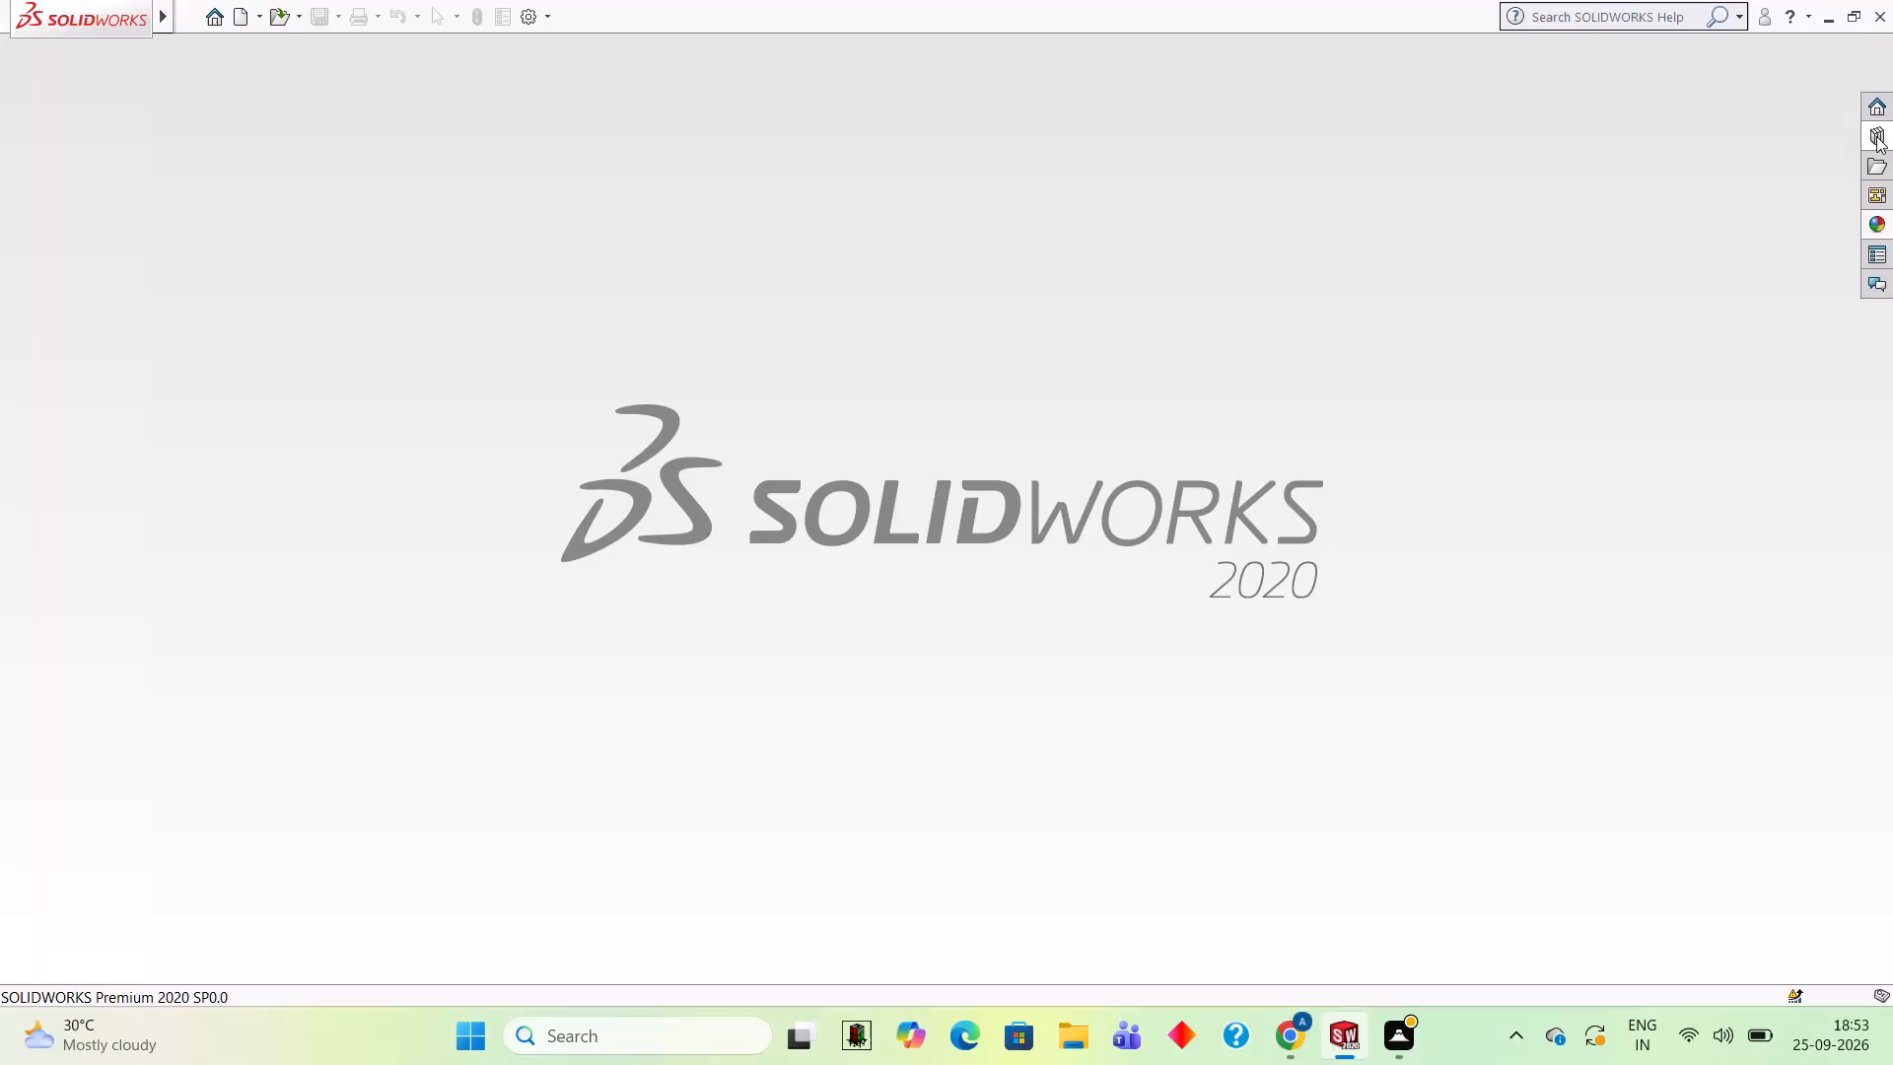
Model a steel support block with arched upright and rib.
Create a new part document.
click(248, 25)
click(790, 774)
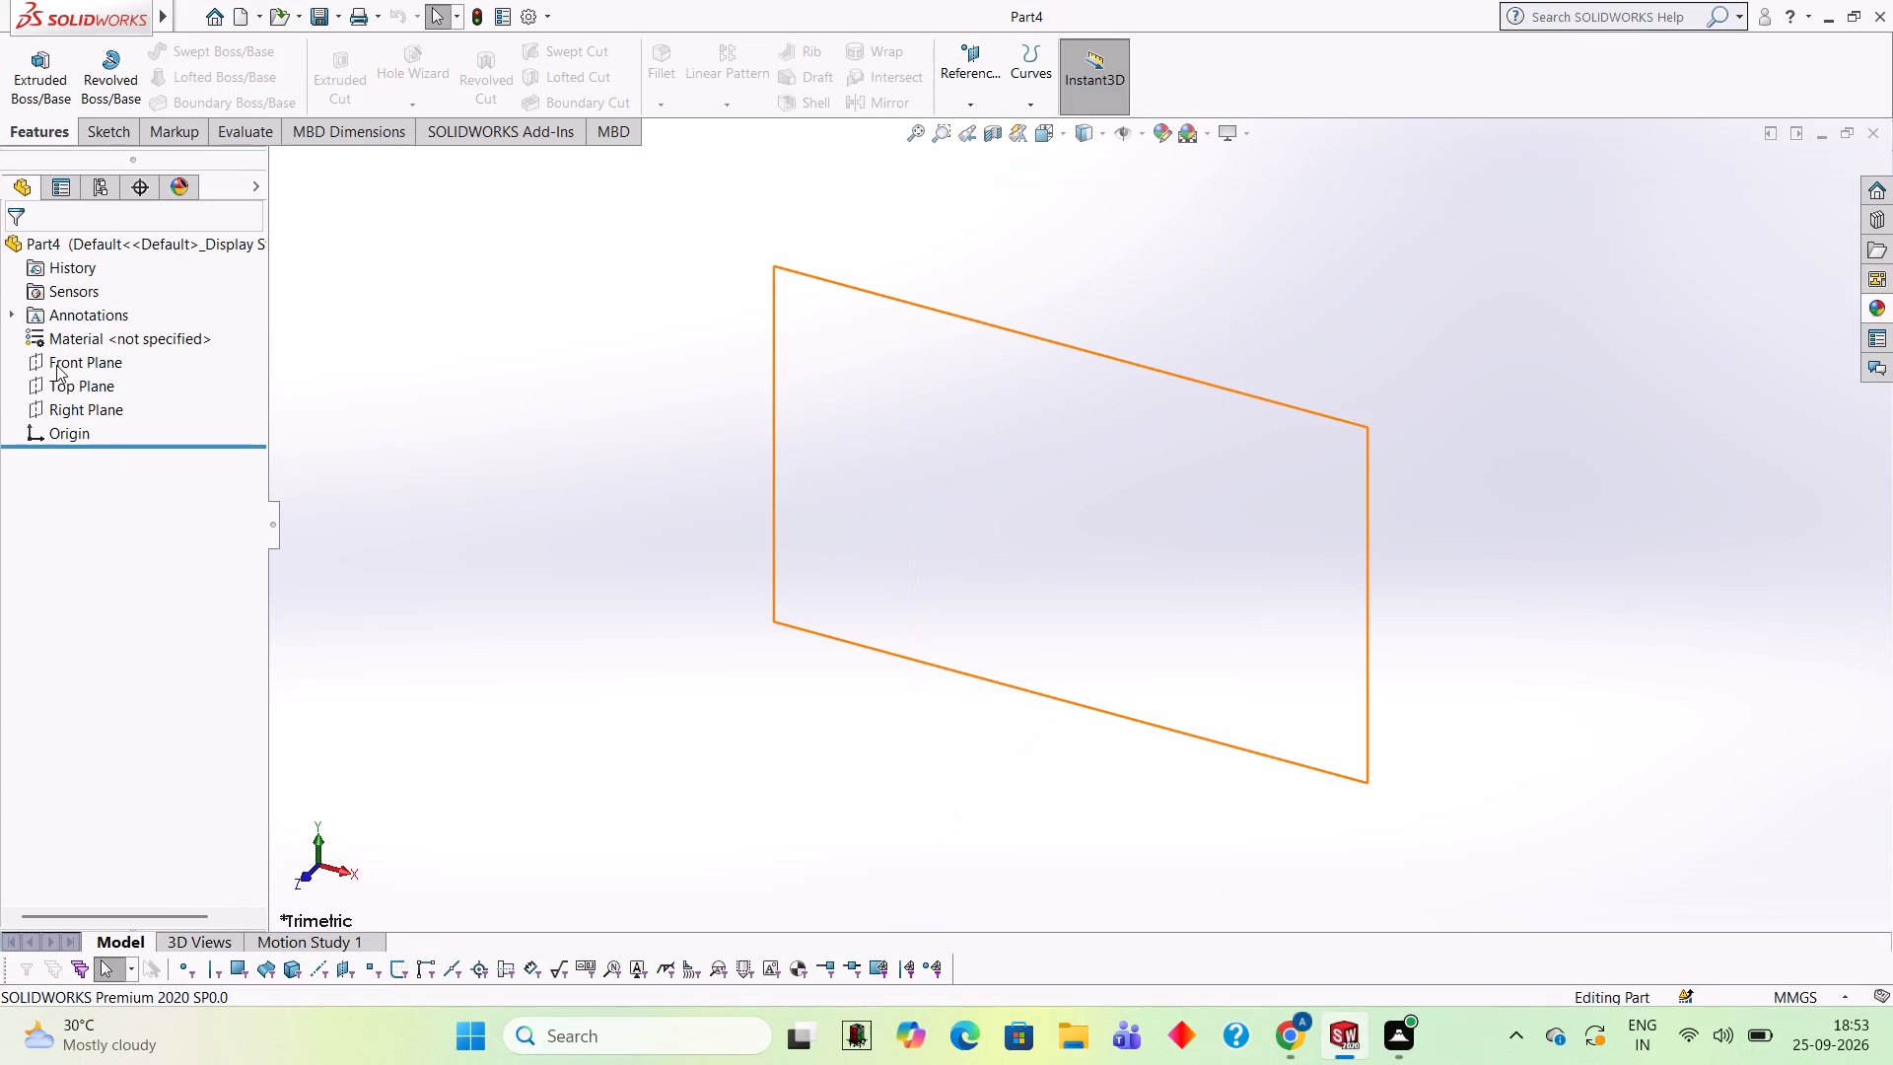
On the Front Plane, sketch connected lines from the origin: 55 mm vertically up, 10 mm horizontally along +X, and 20 mm down.
click(56, 365)
click(76, 325)
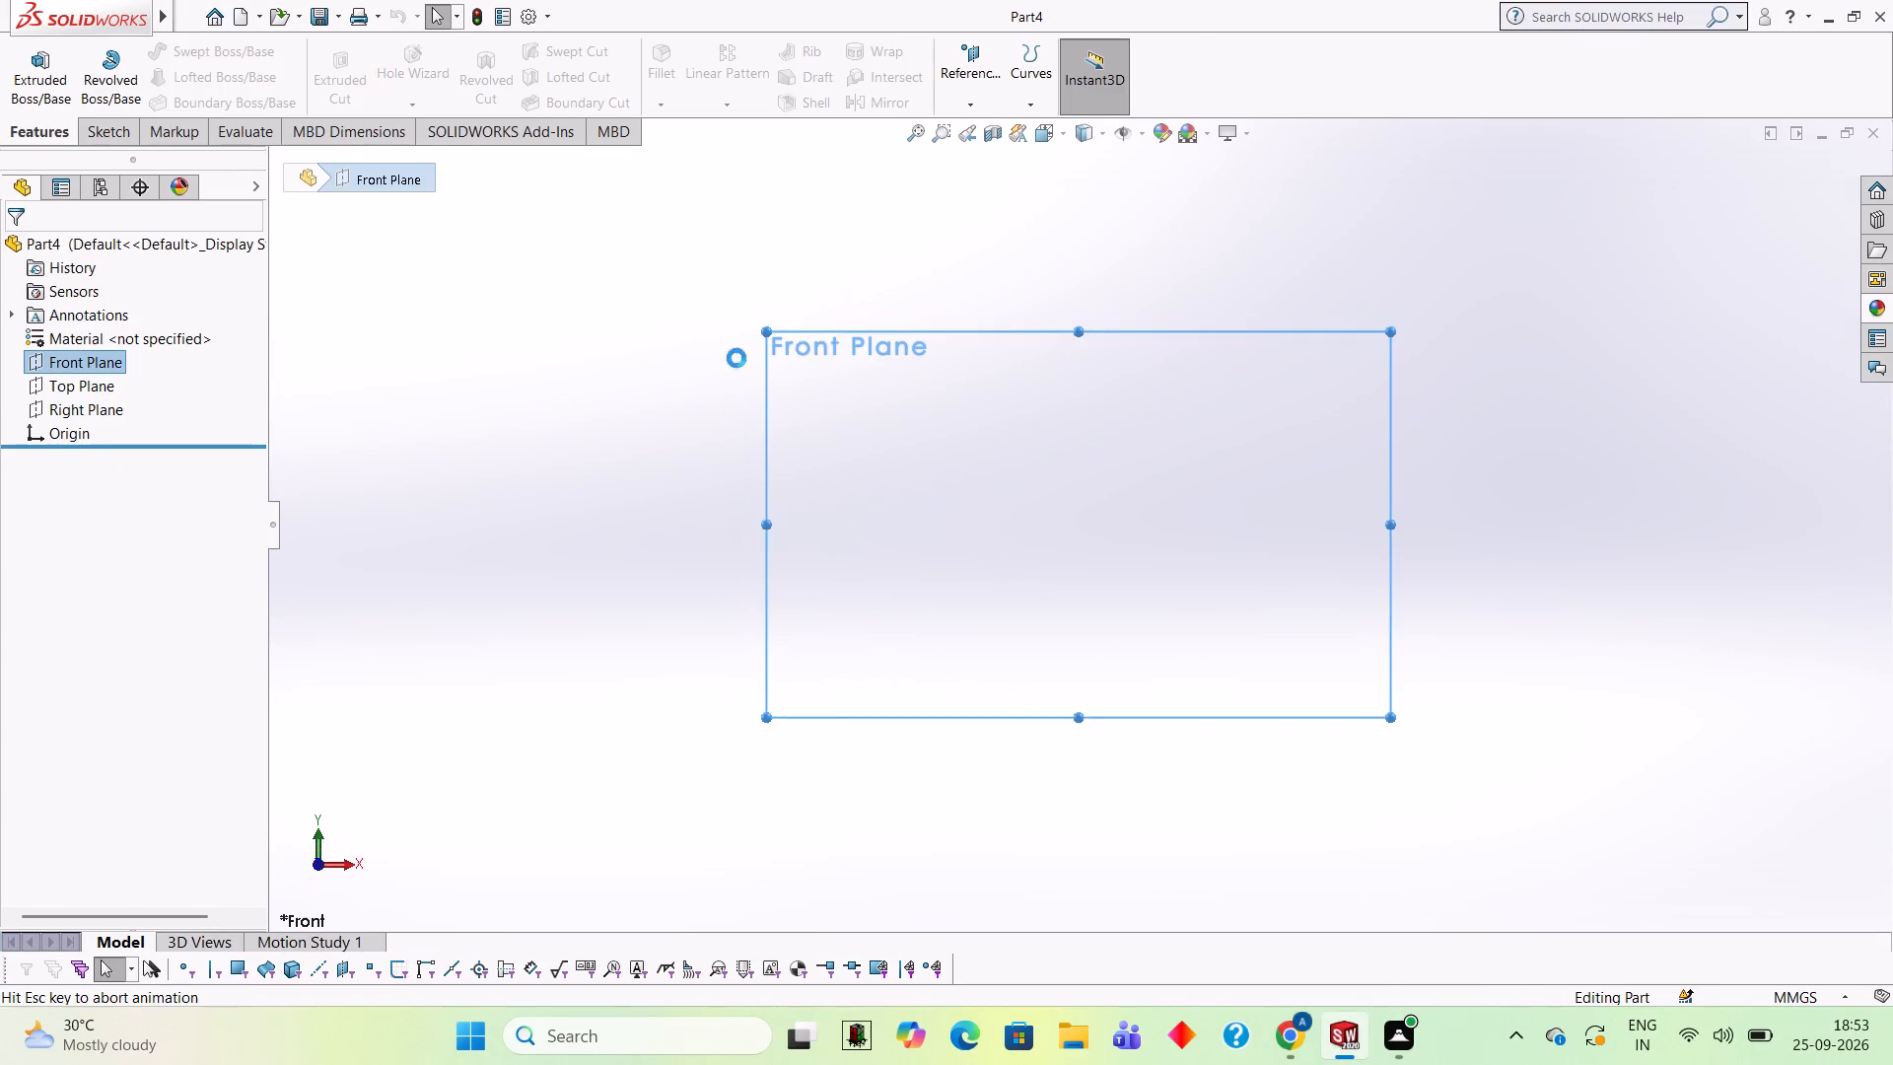
click(814, 375)
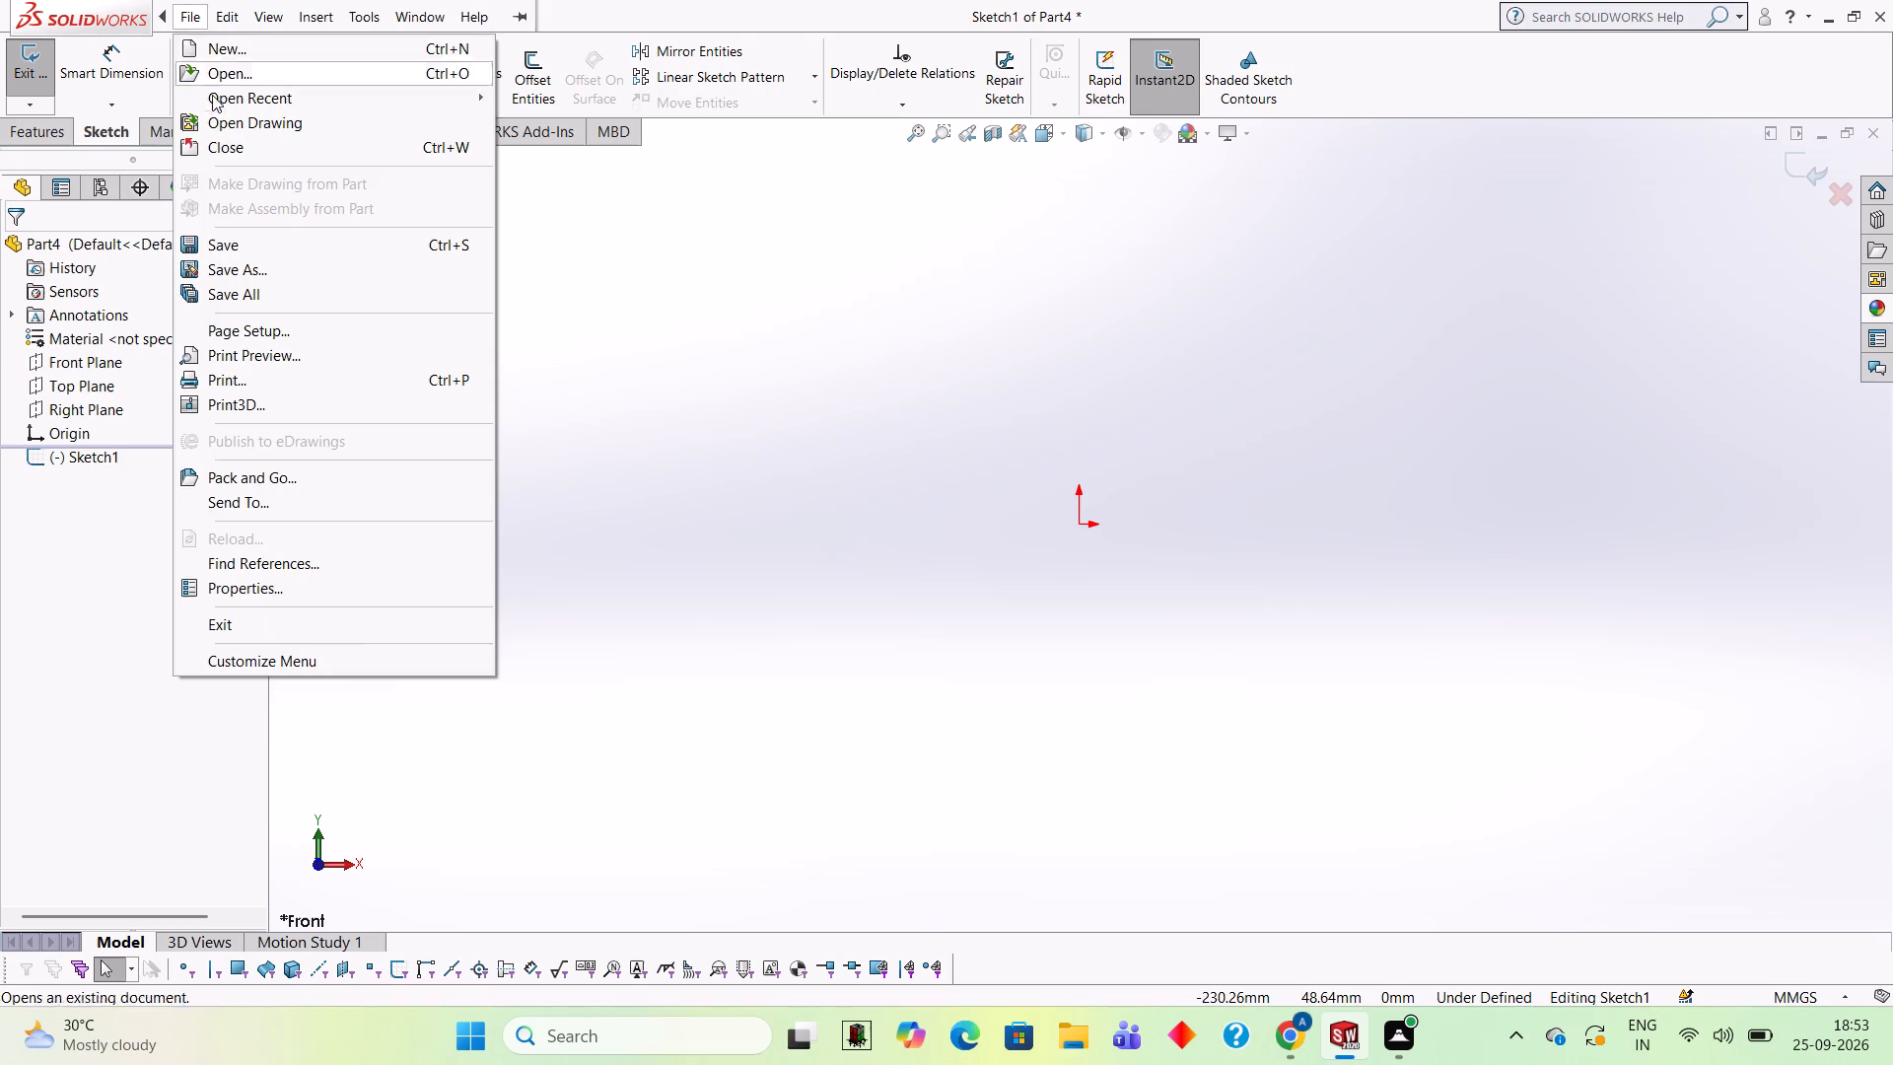
drag(577, 253, 594, 263)
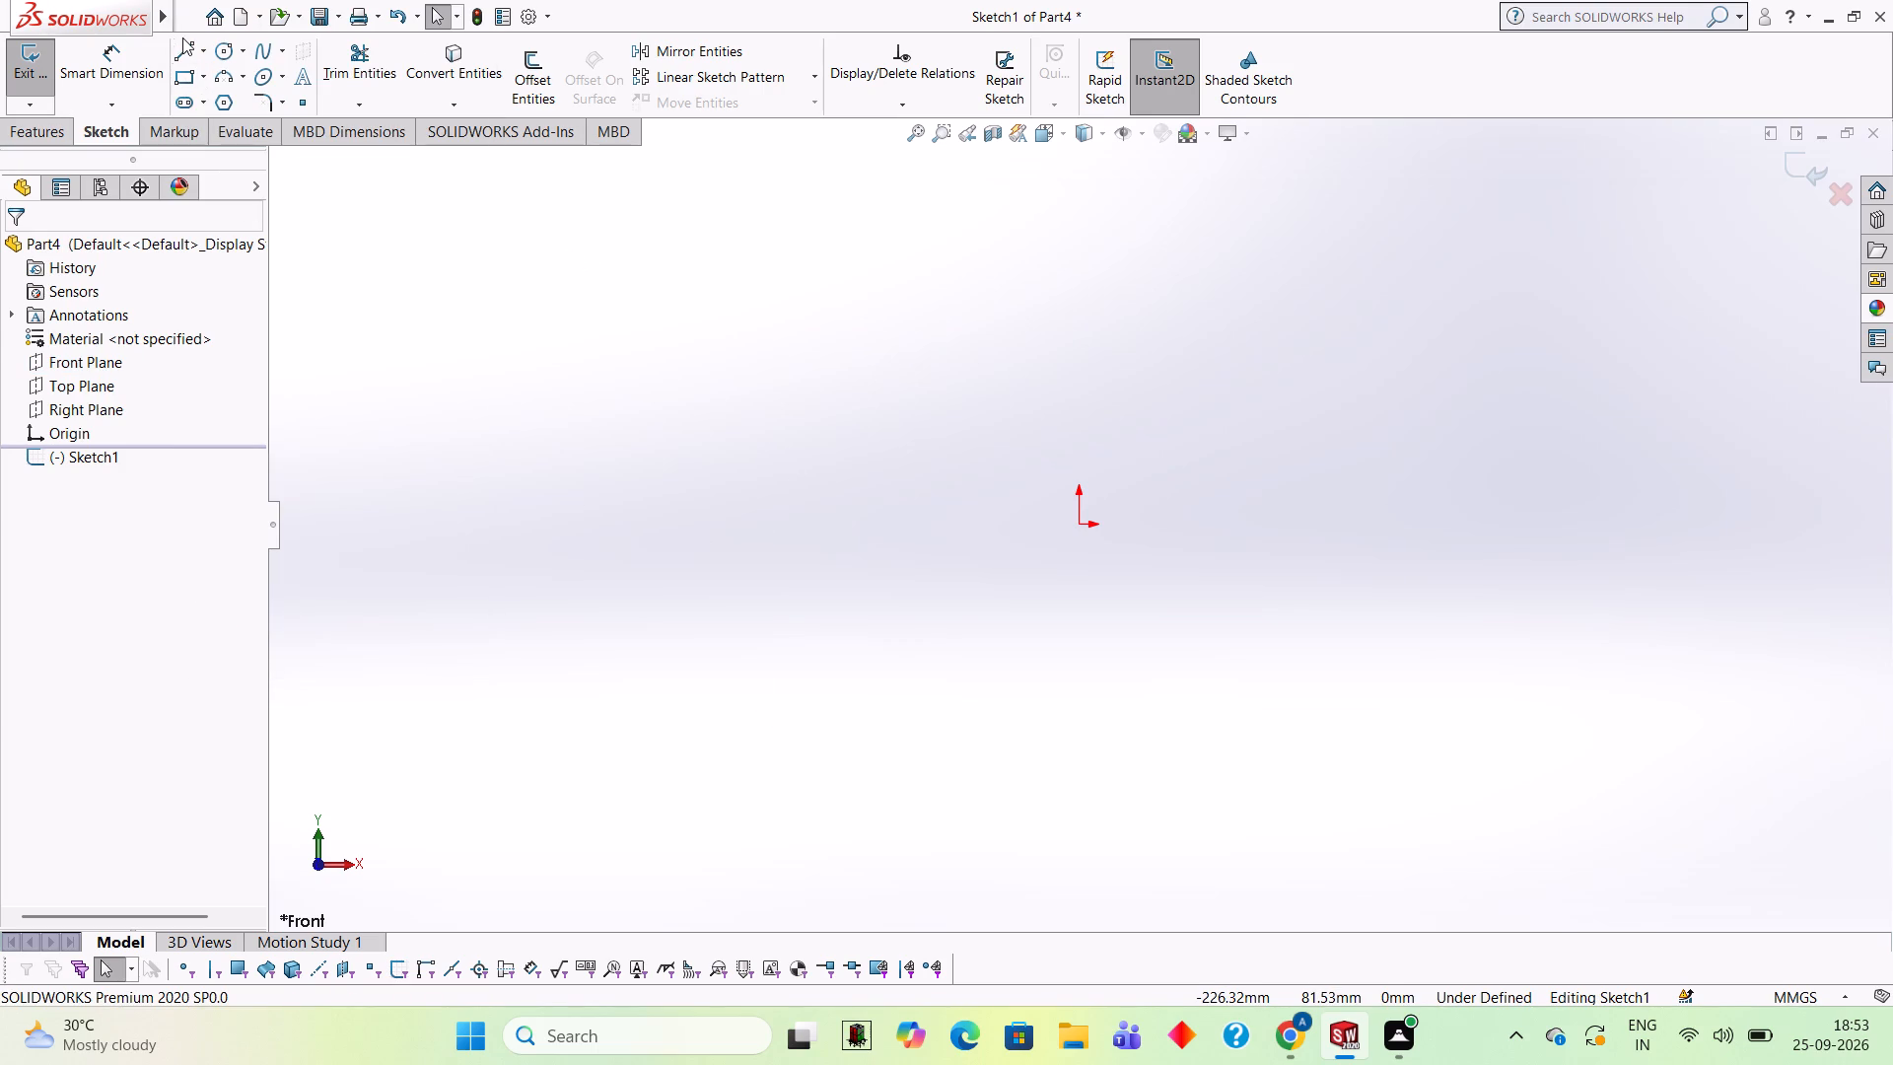
click(185, 38)
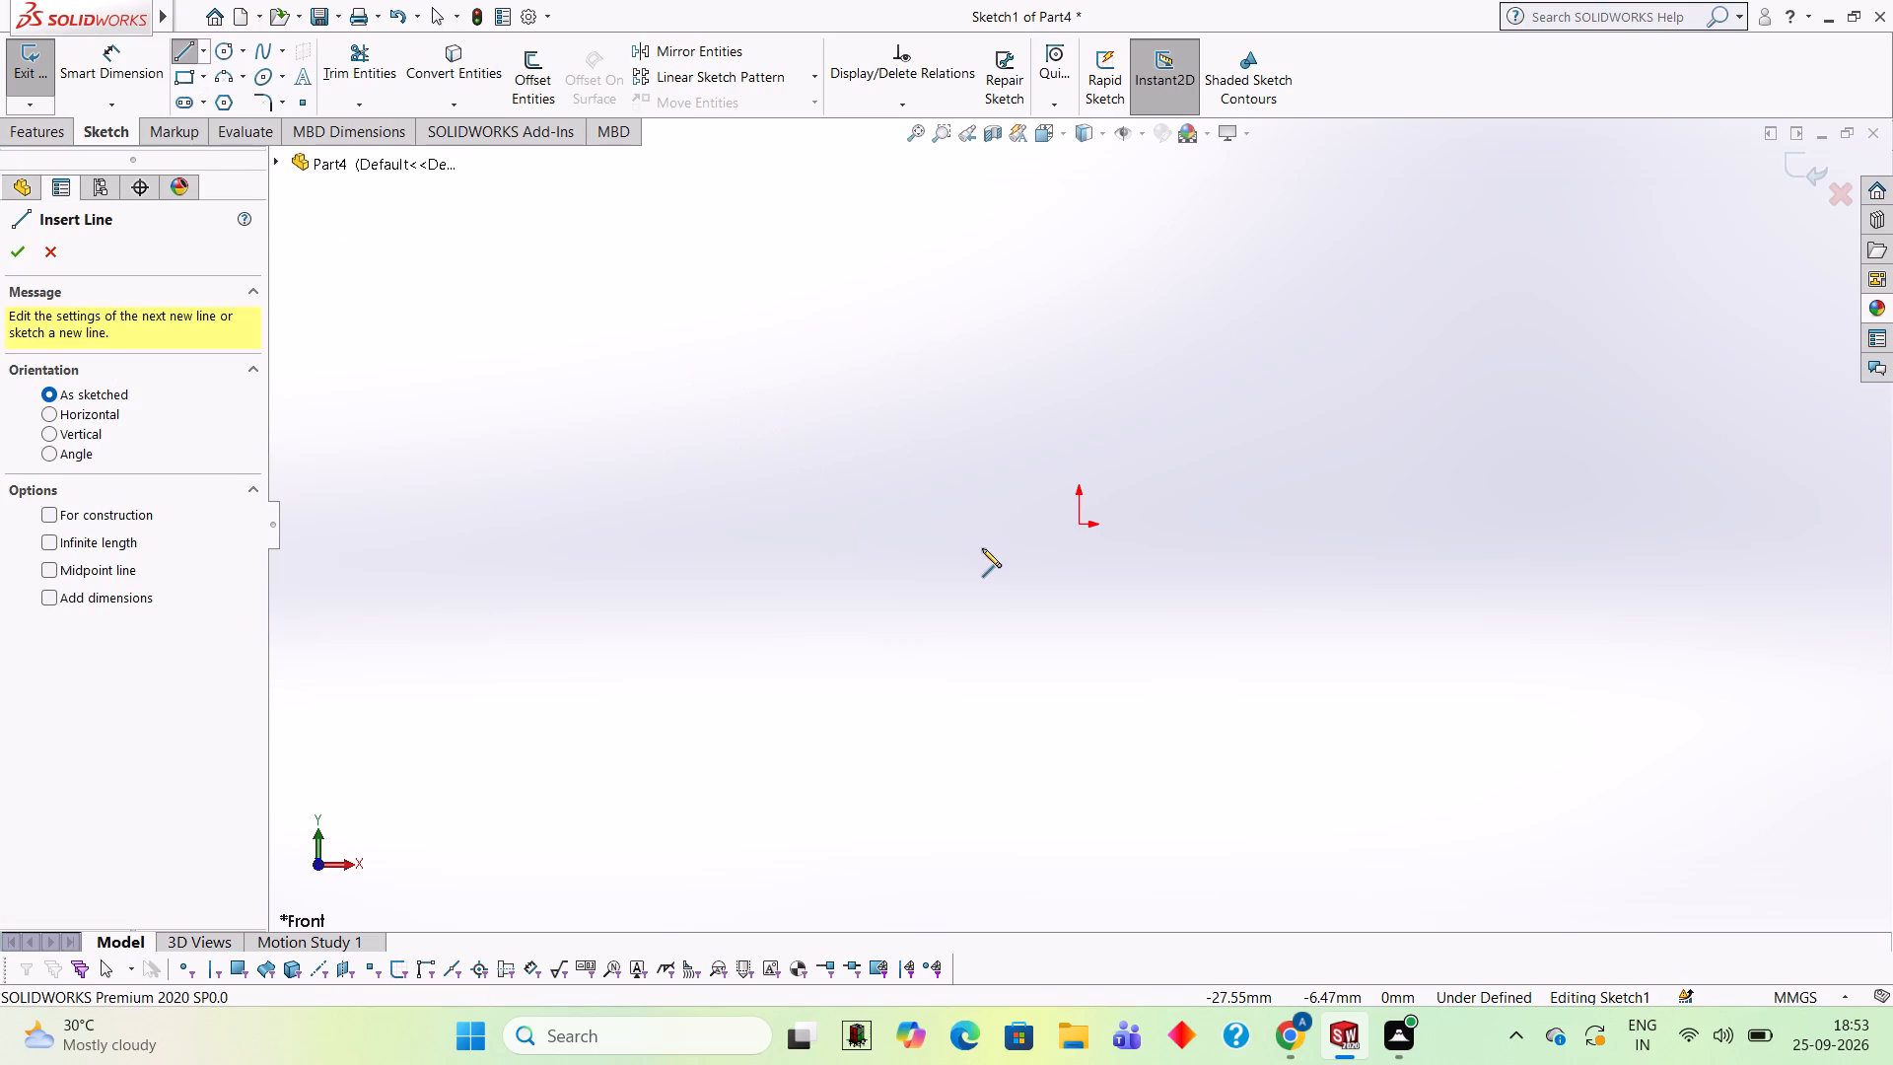
click(1079, 525)
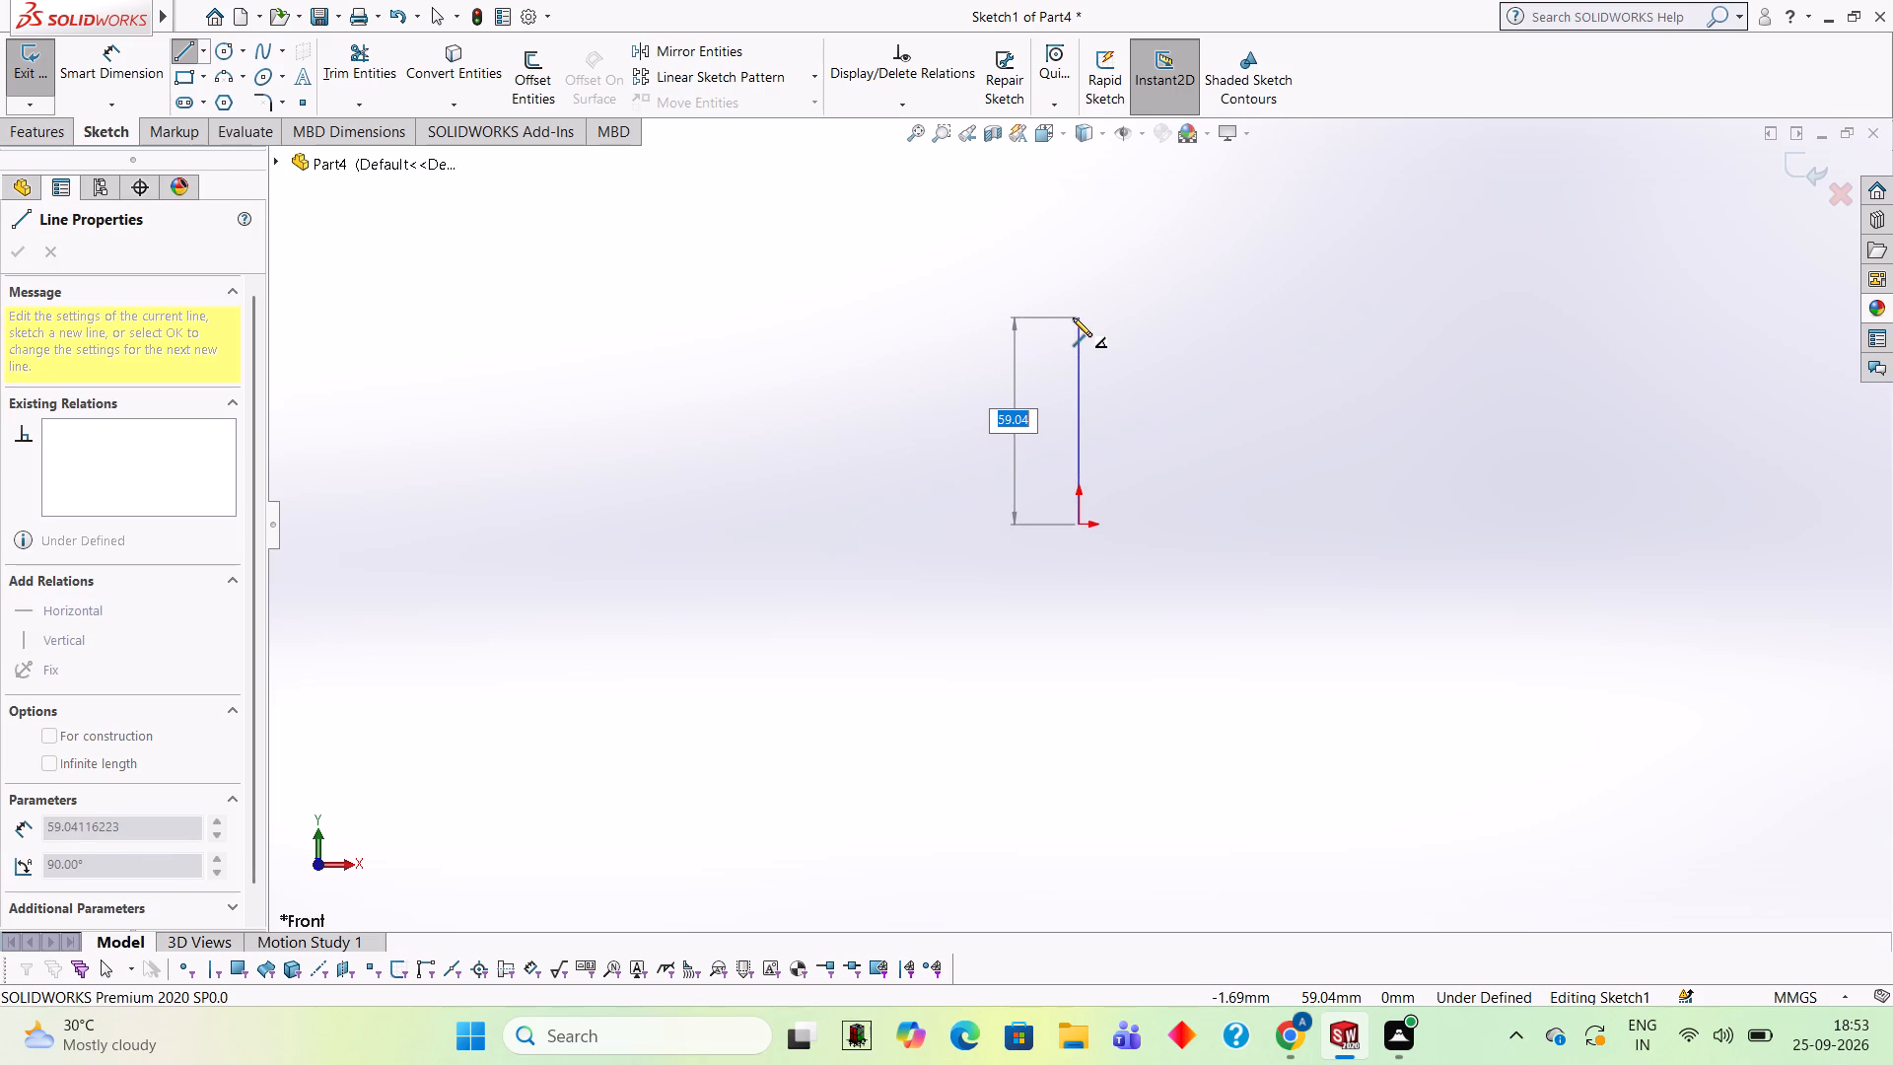
text(55)
key(Return)
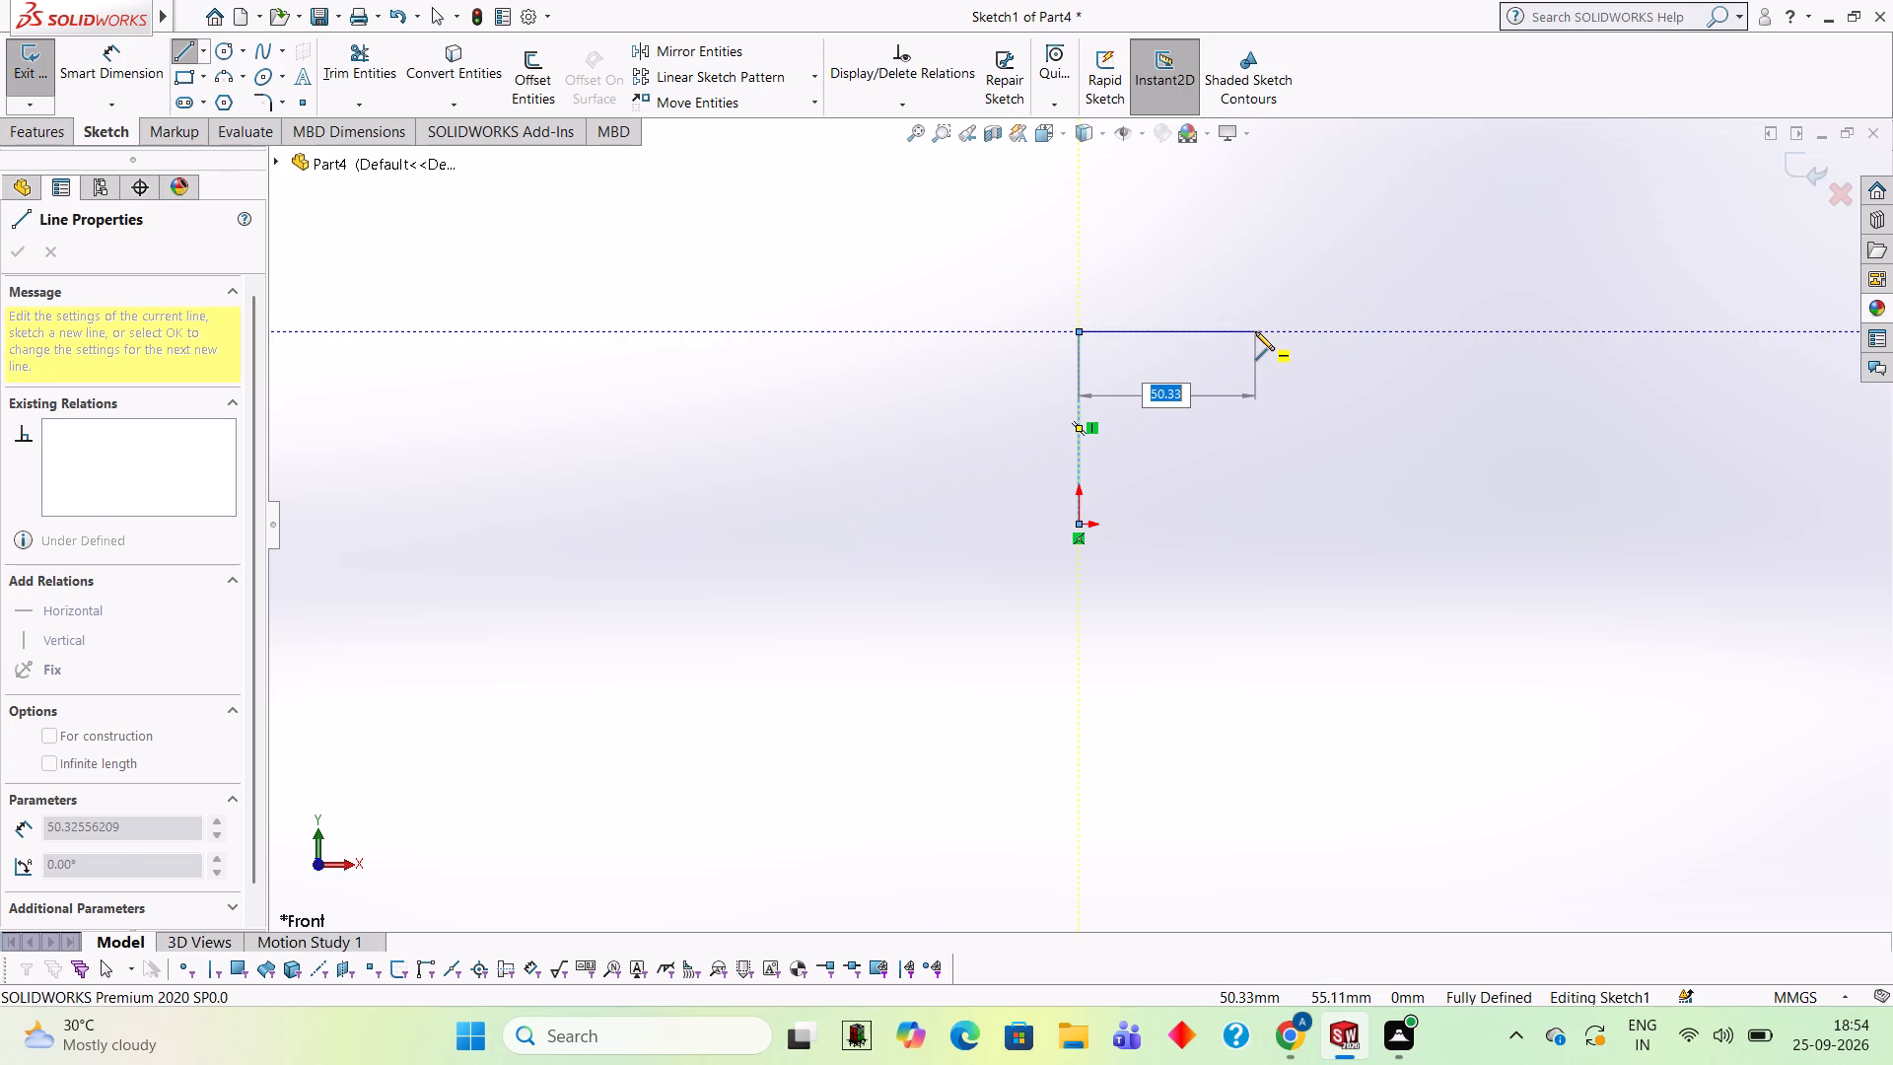
text(10)
key(Return)
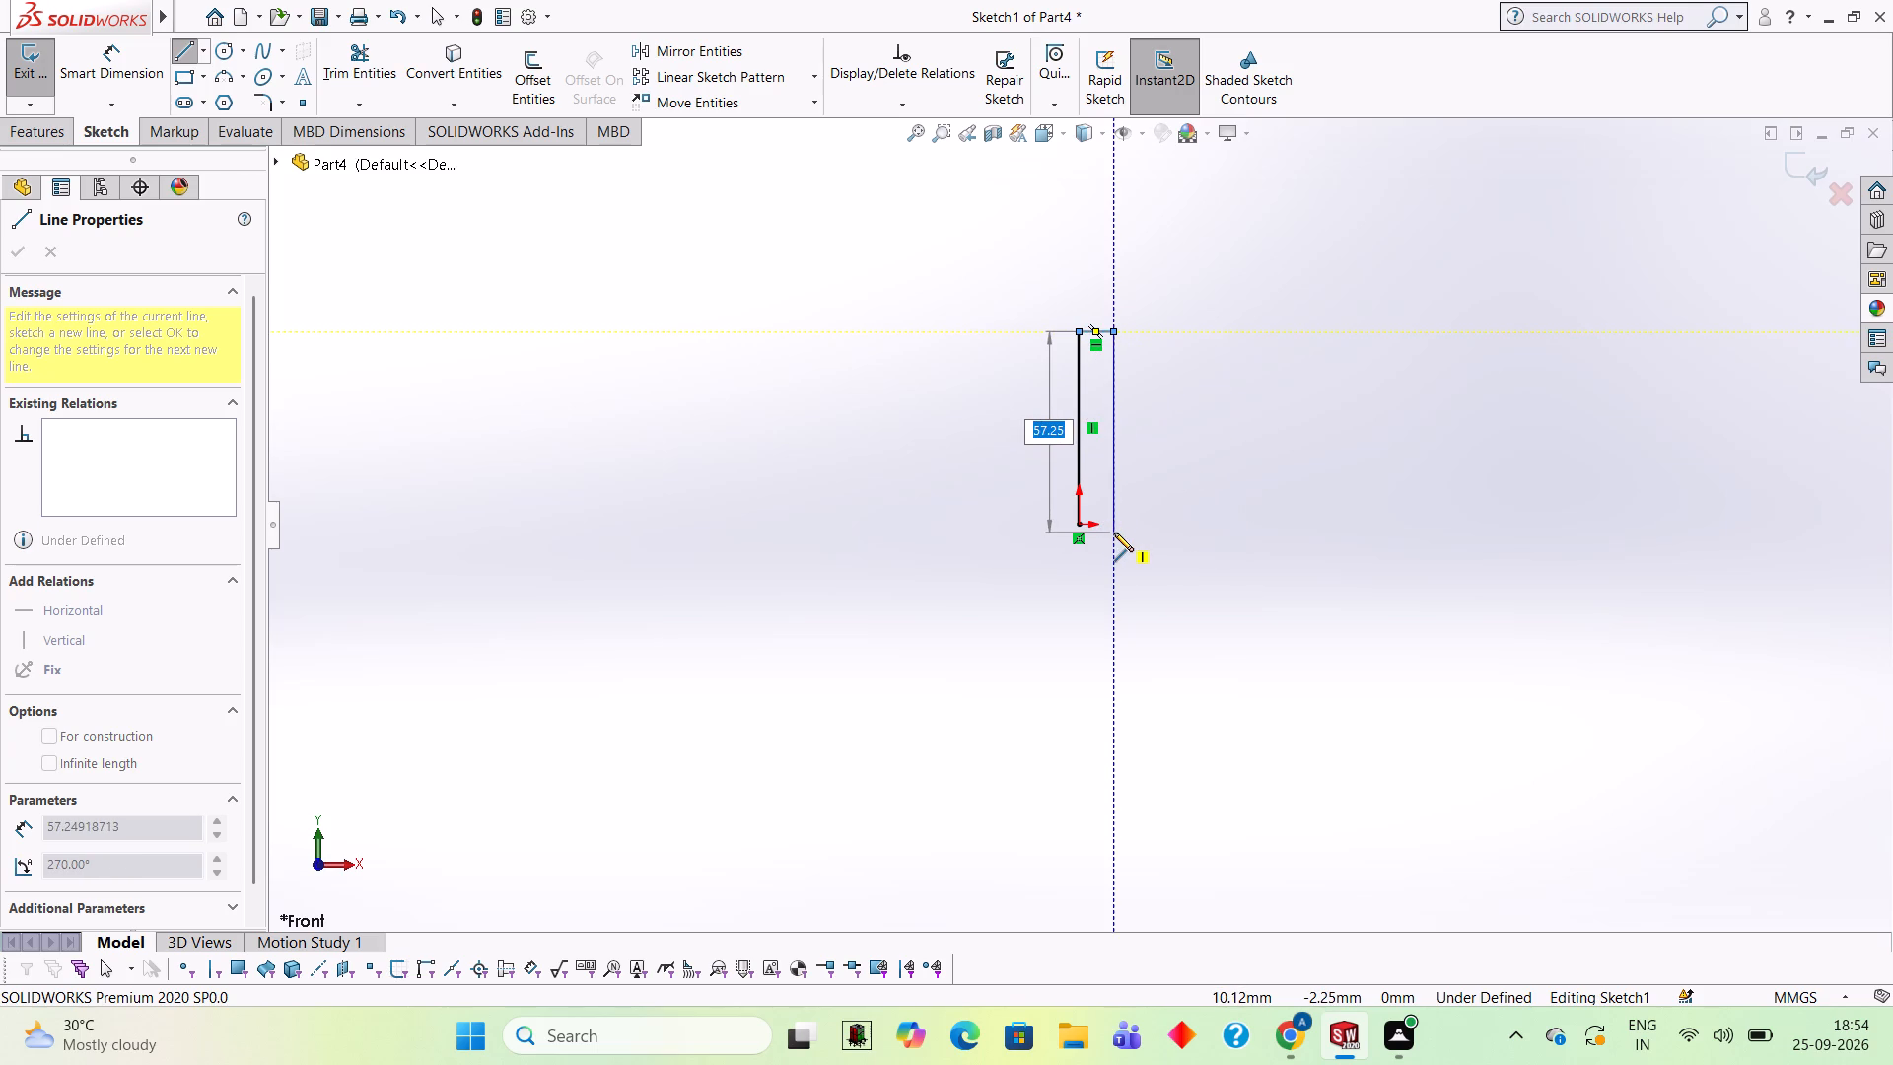
text(20)
key(Return)
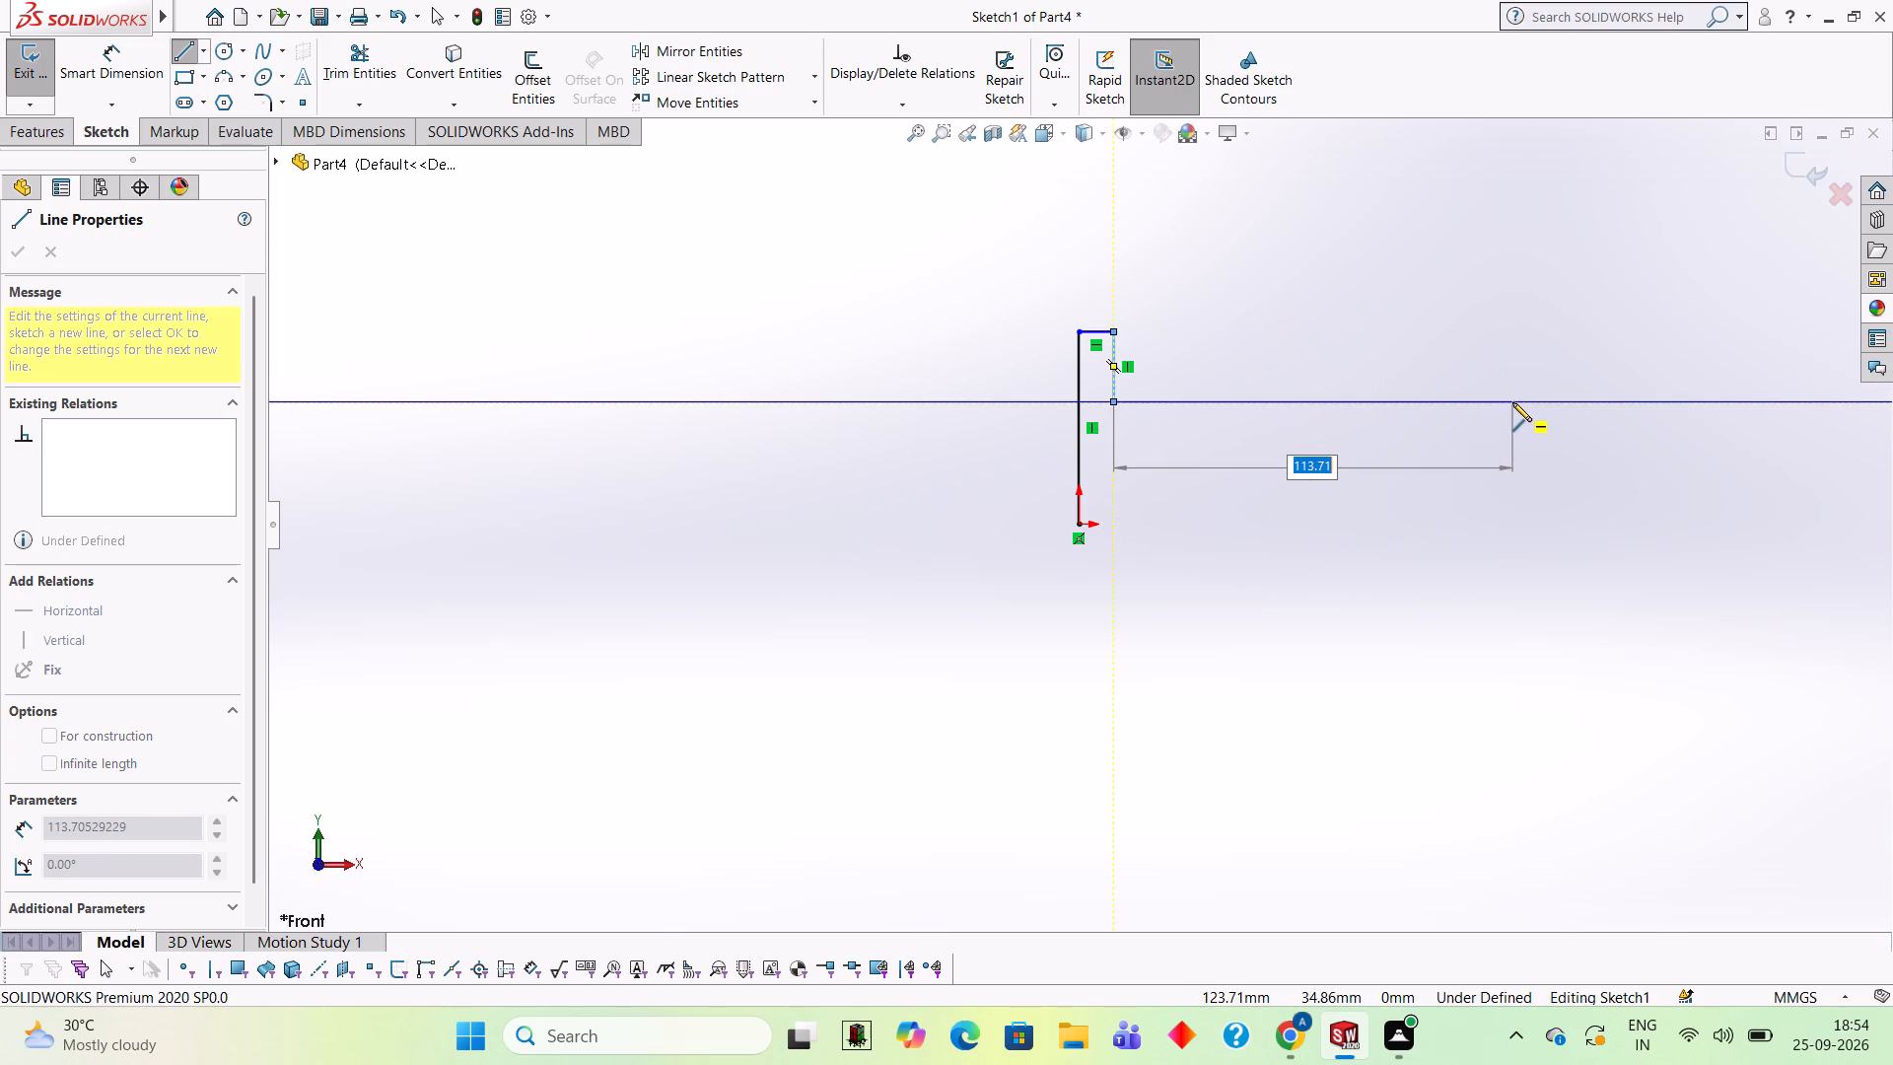
Continue the profile 65 mm horizontally outward, 25 mm down, 65 mm back and 10 mm down, closing it at the origin.
key(5)
key(BackSpace)
text(65)
key(Return)
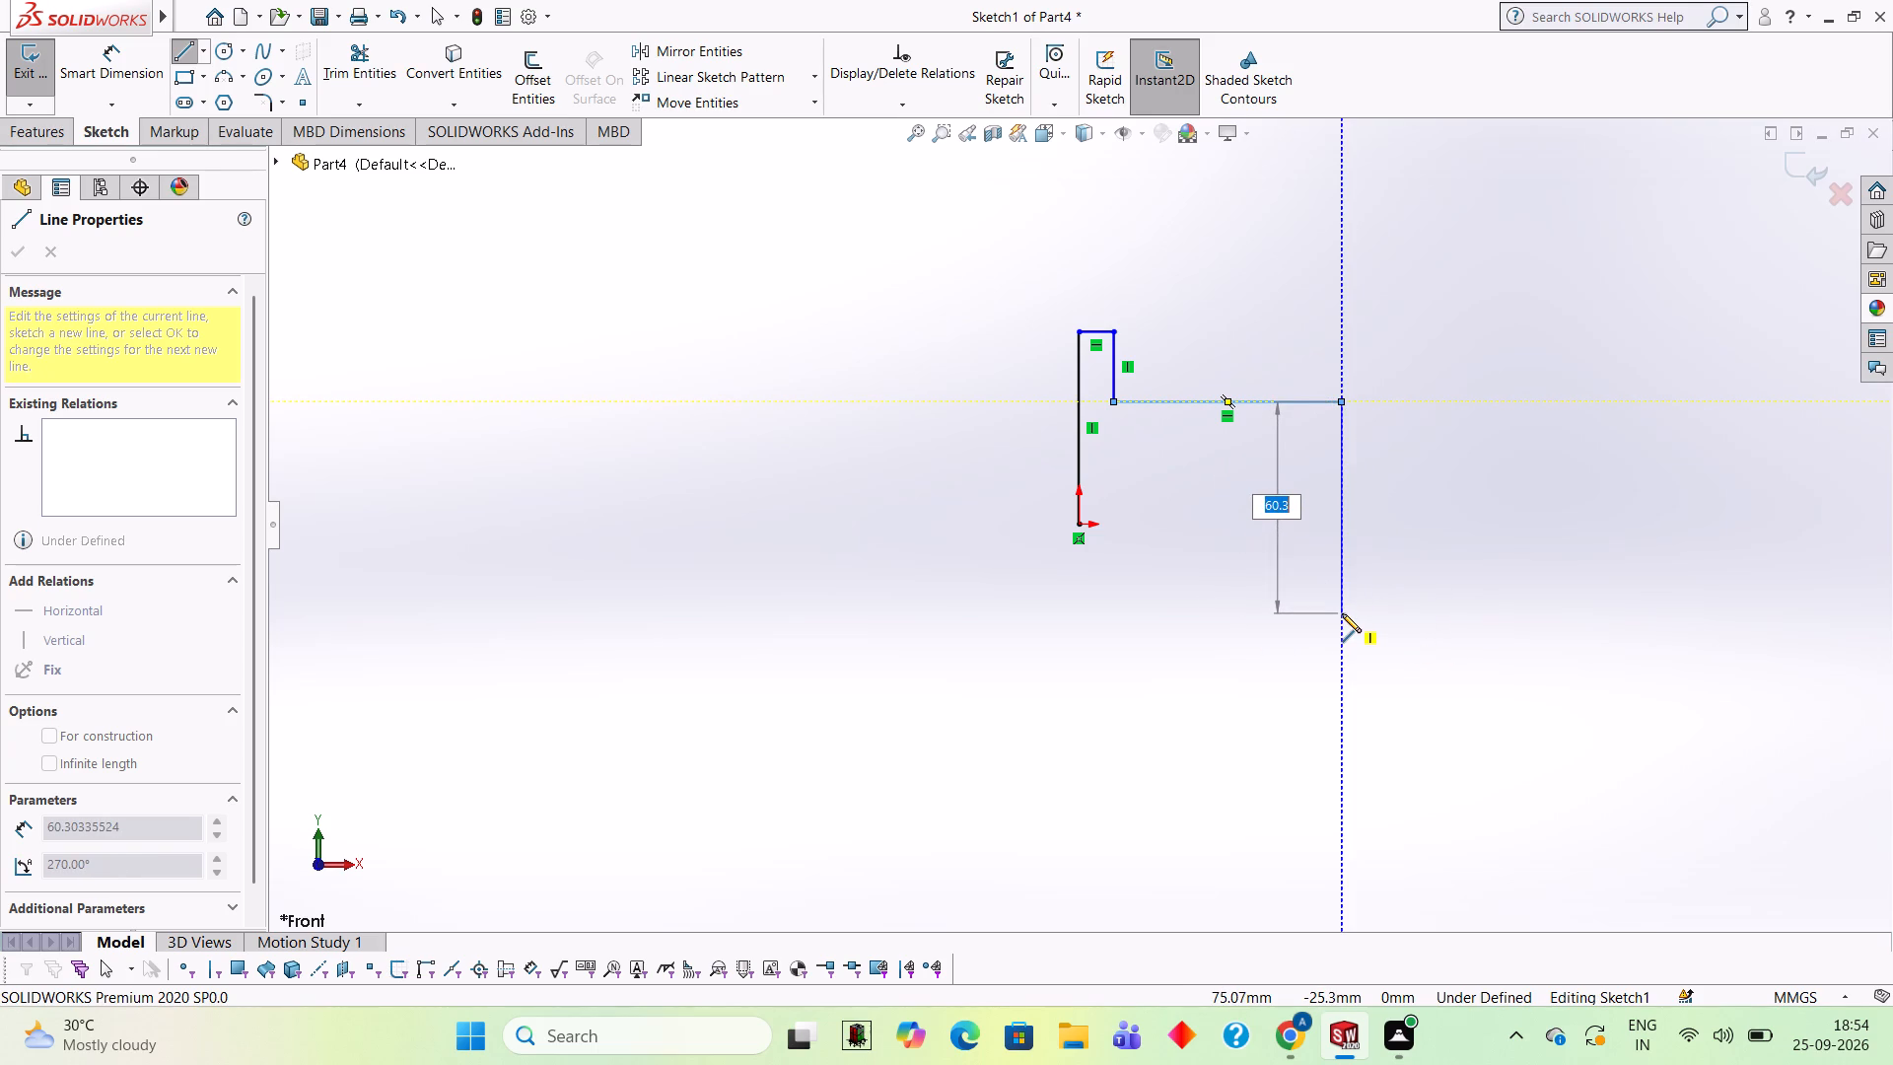
text(25)
key(Return)
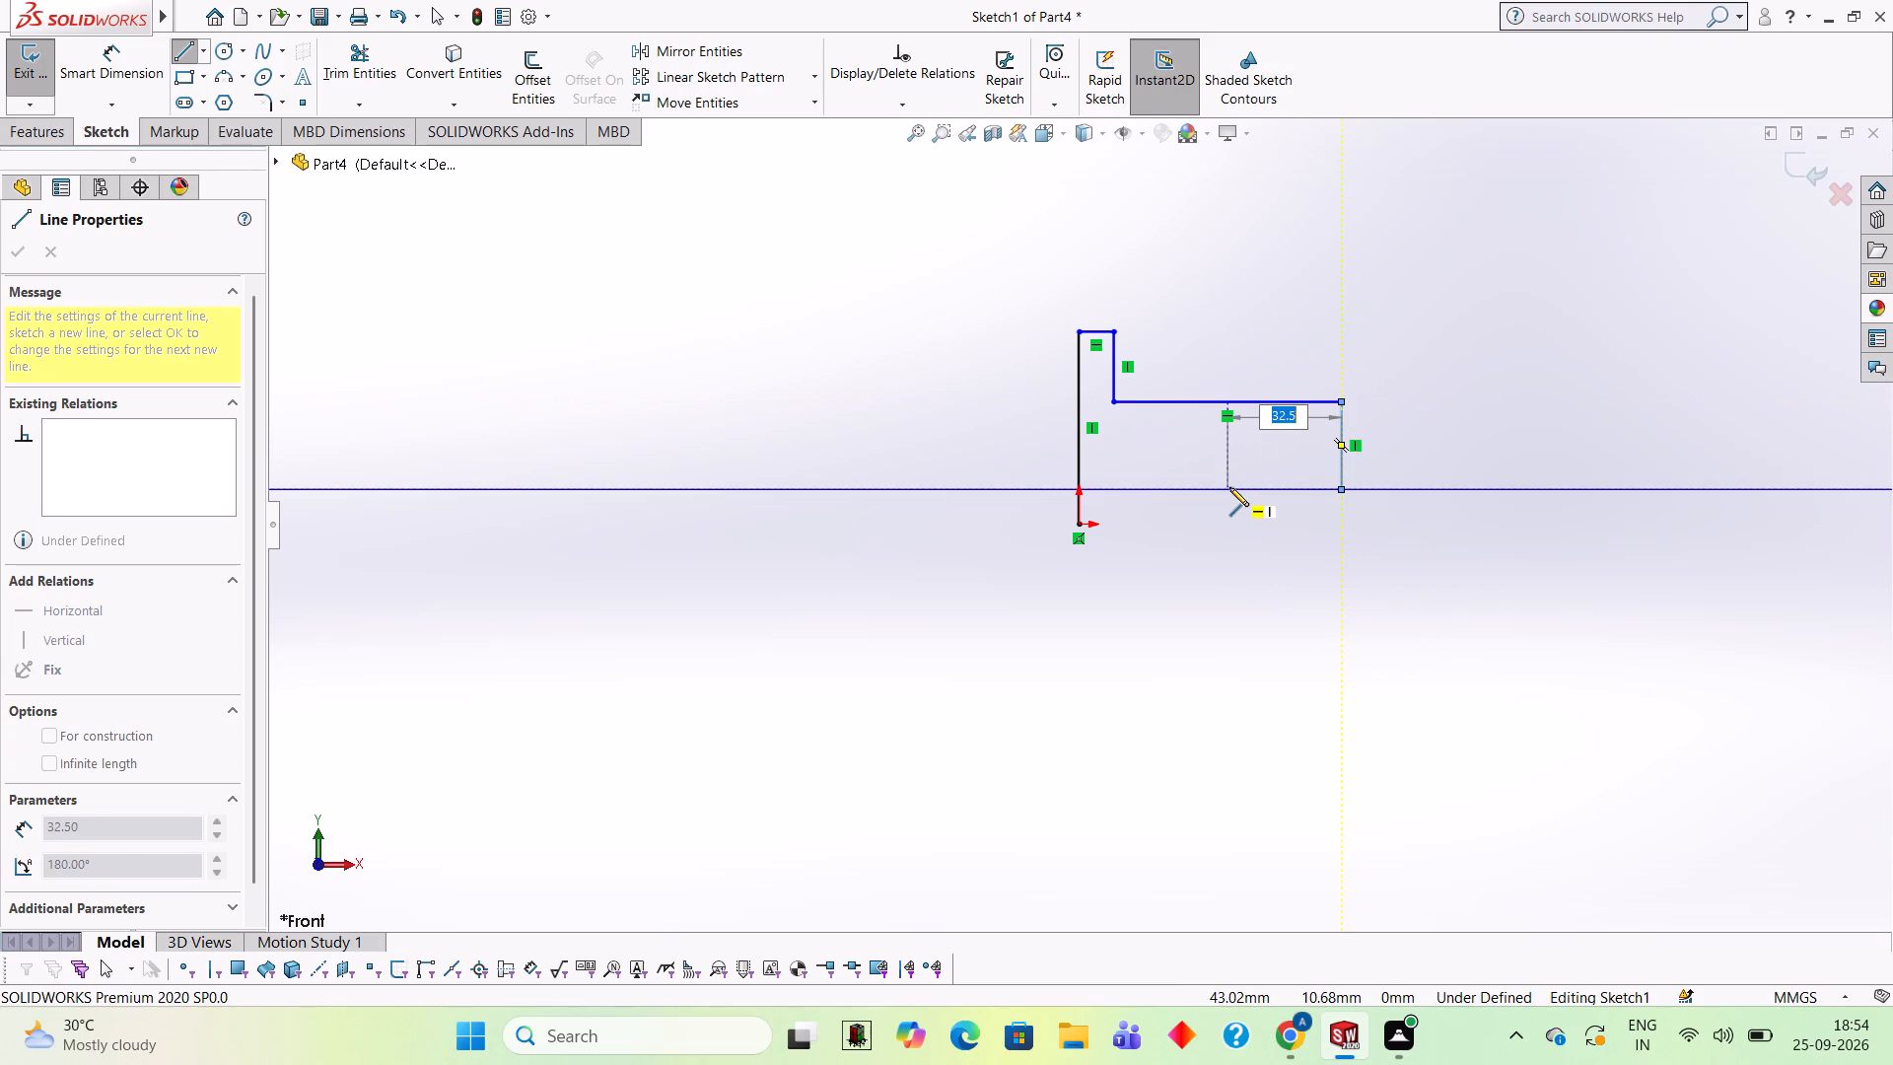
click(1113, 492)
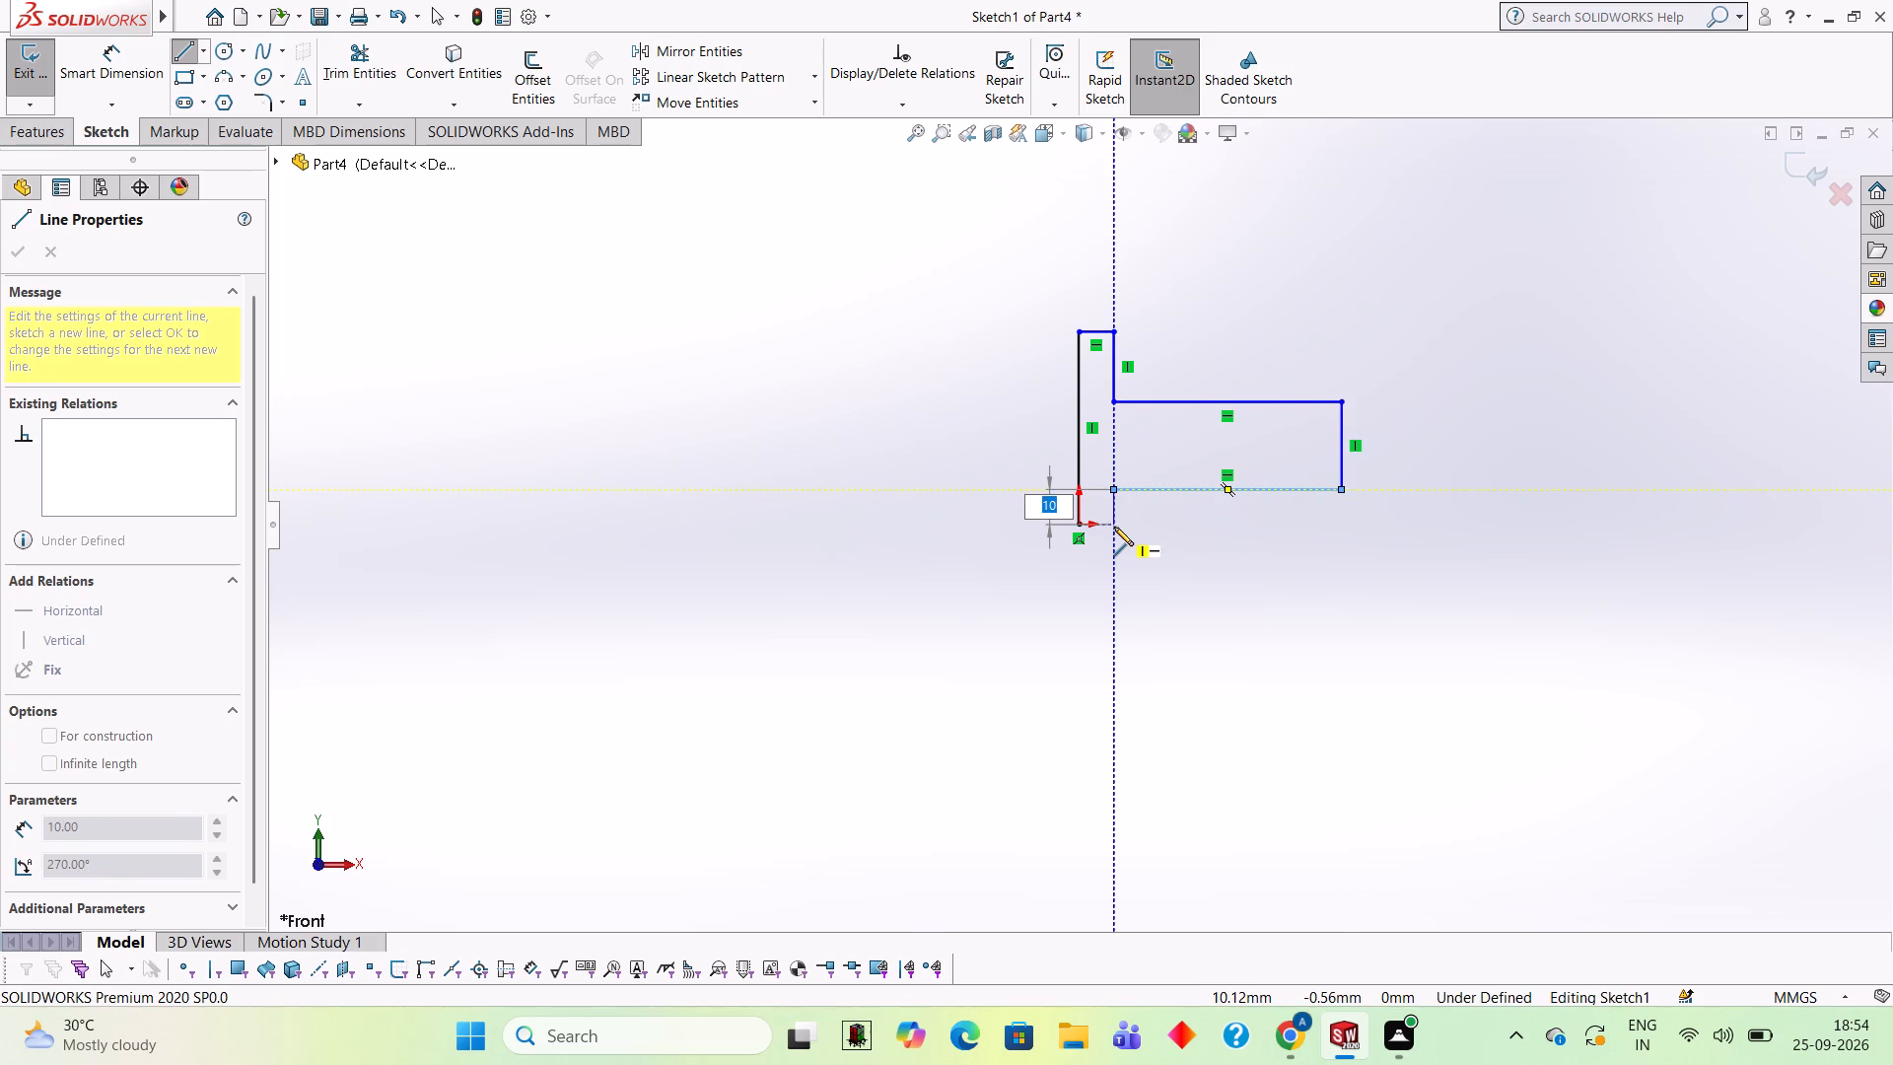
click(1114, 527)
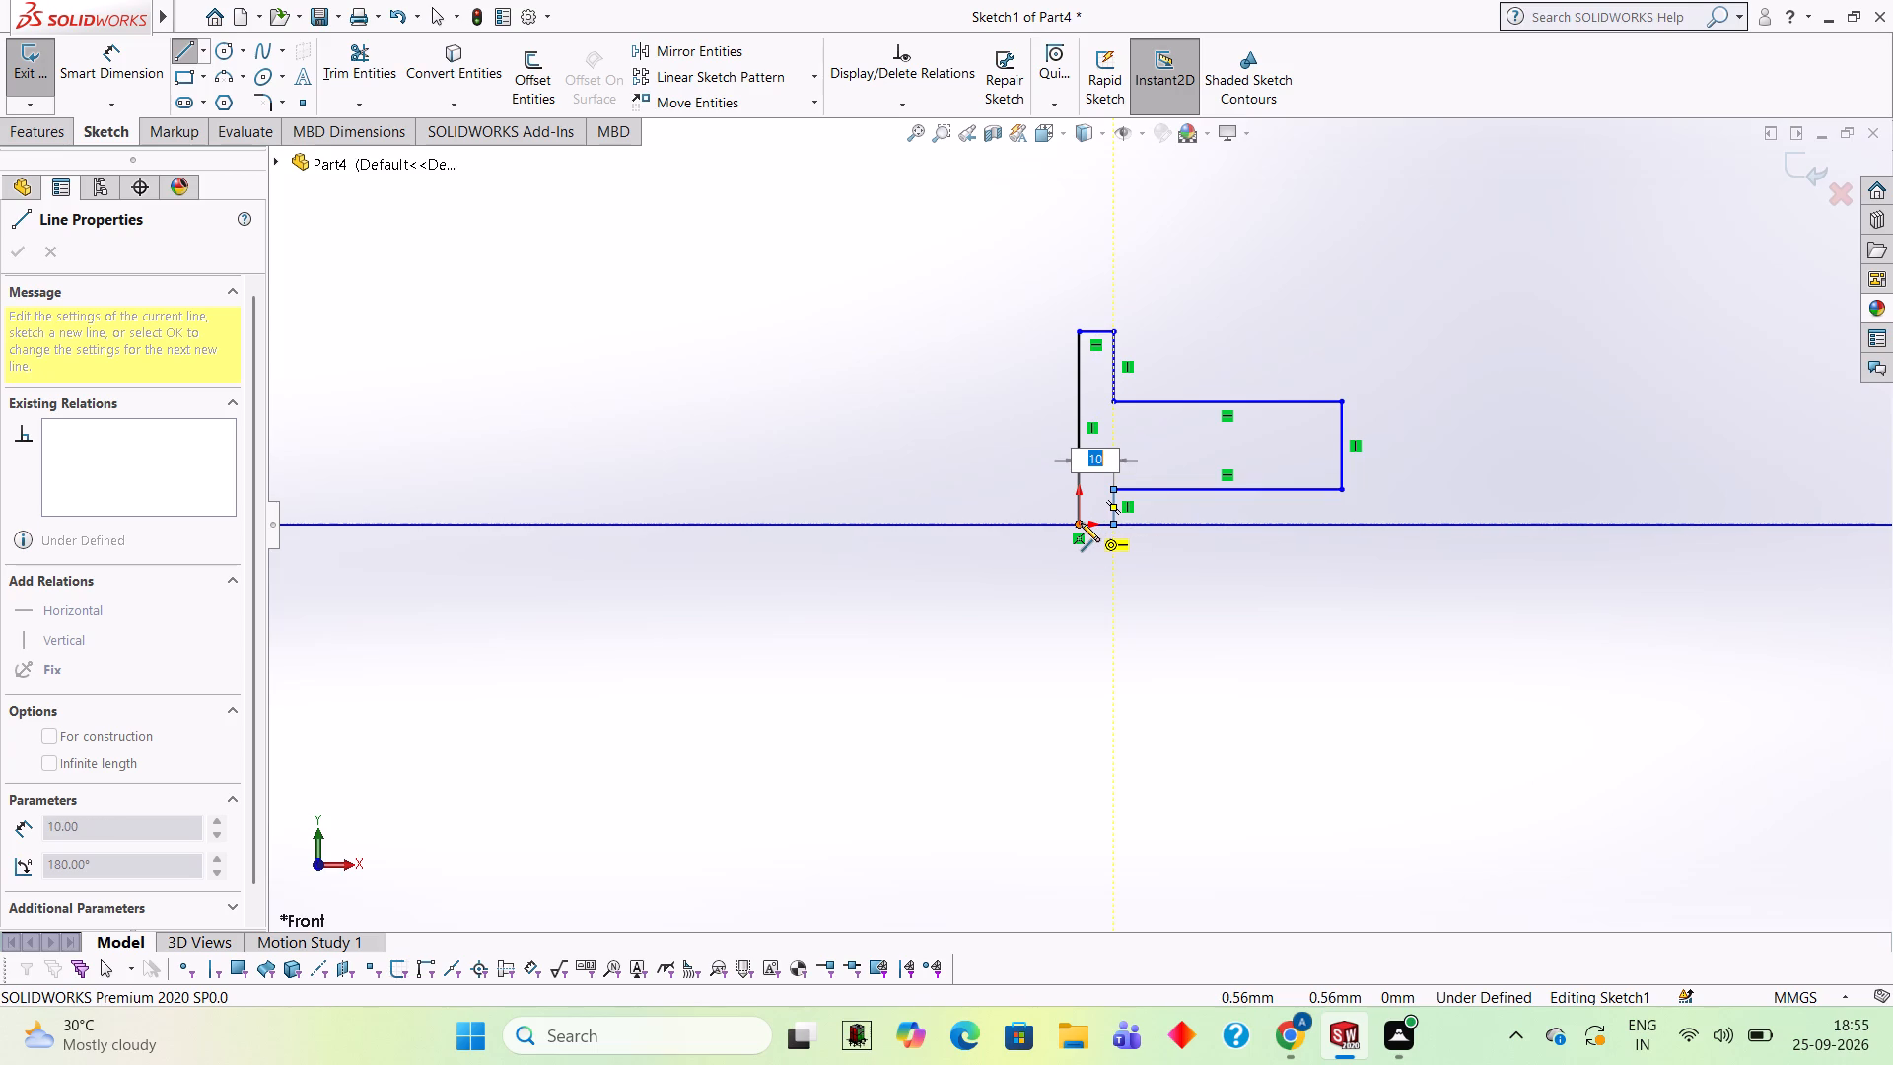
click(1081, 523)
scroll(1323, 321, up, 1)
scroll(1333, 335, down, 2)
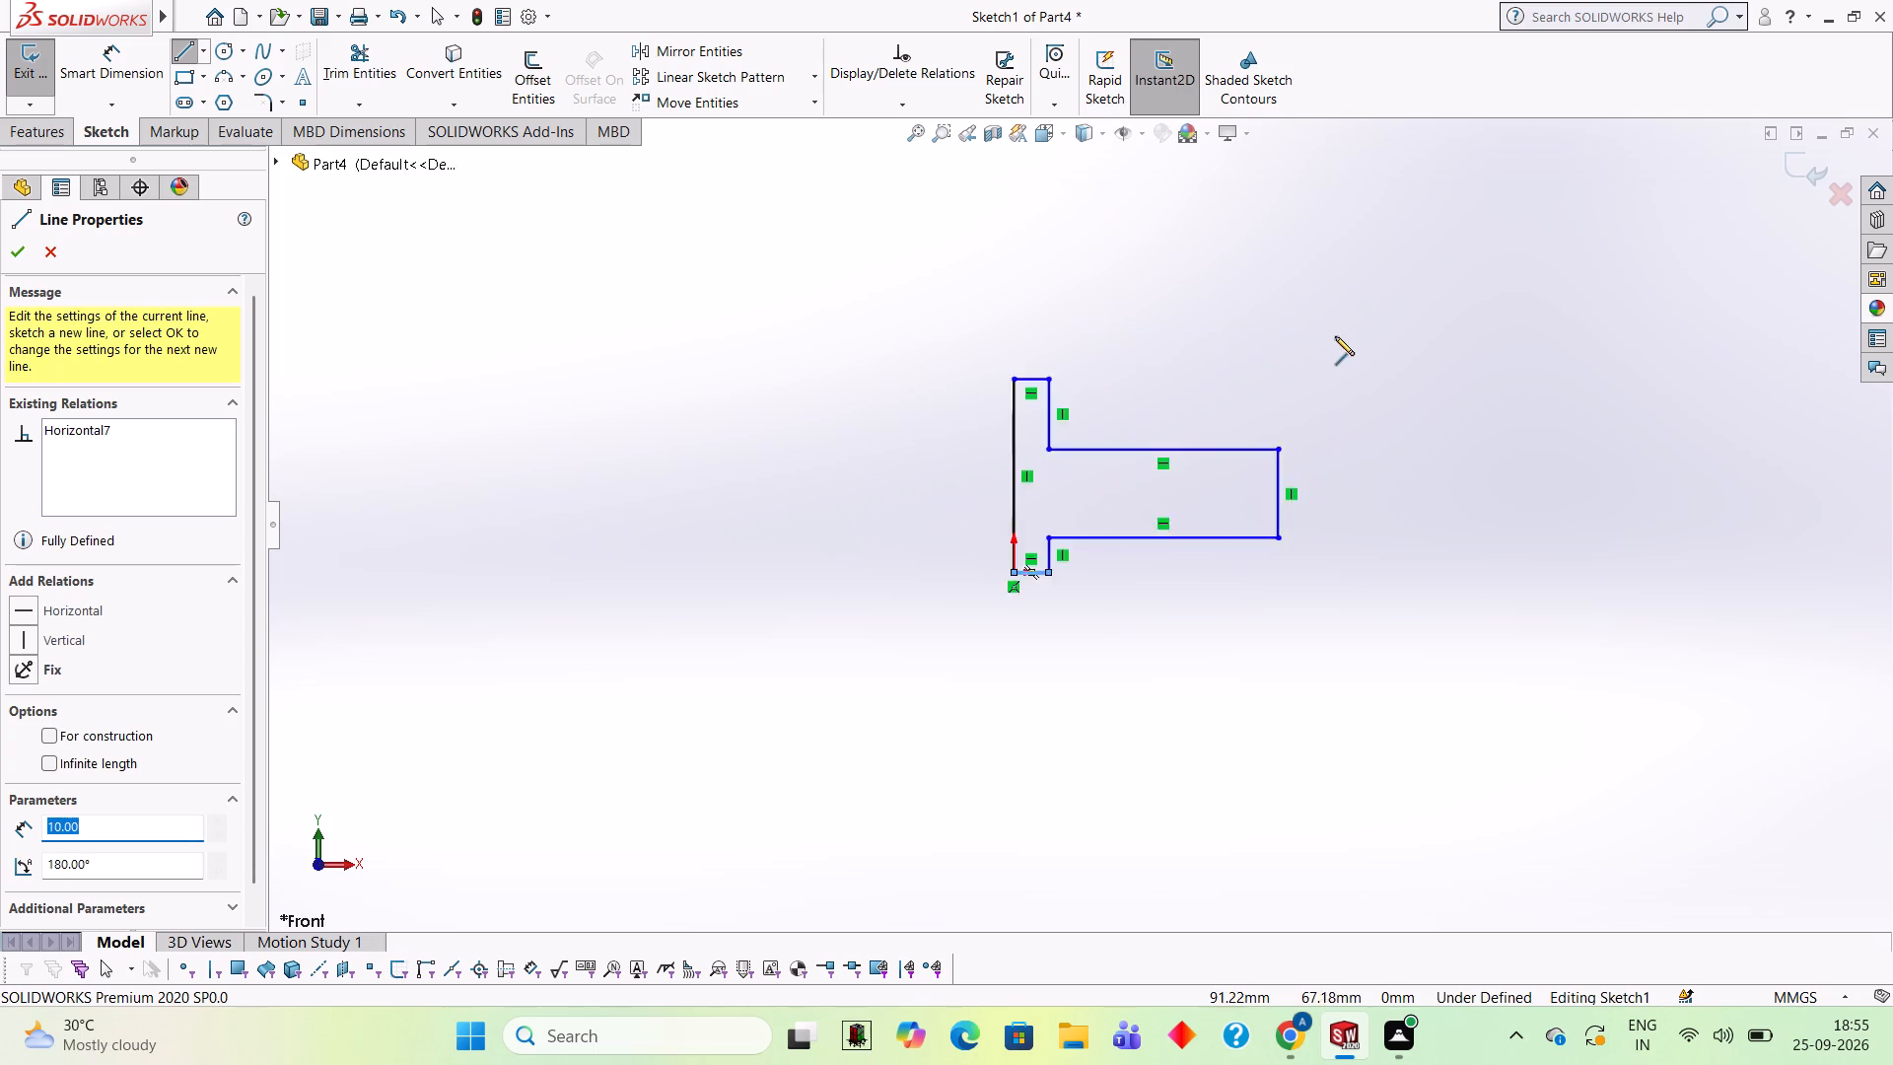
scroll(1292, 390, down, 2)
scroll(988, 763, down, 2)
scroll(977, 766, up, 1)
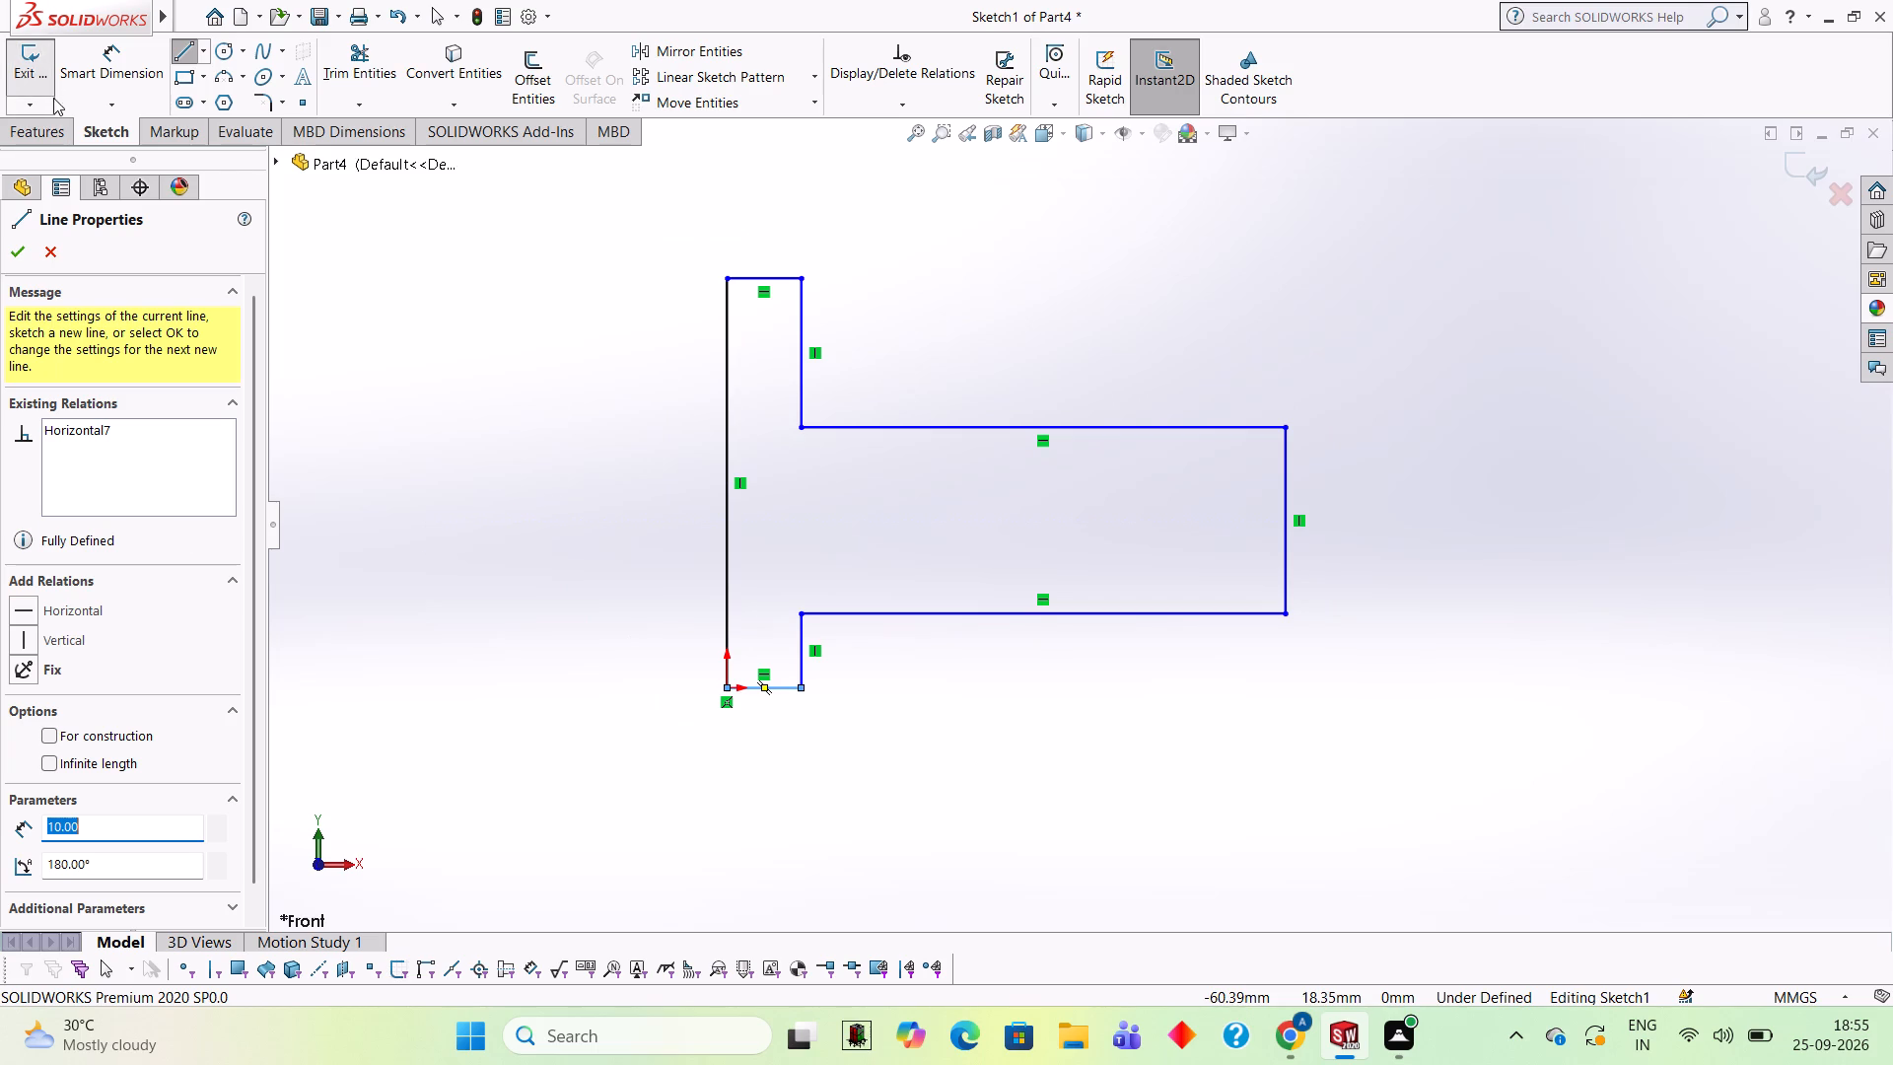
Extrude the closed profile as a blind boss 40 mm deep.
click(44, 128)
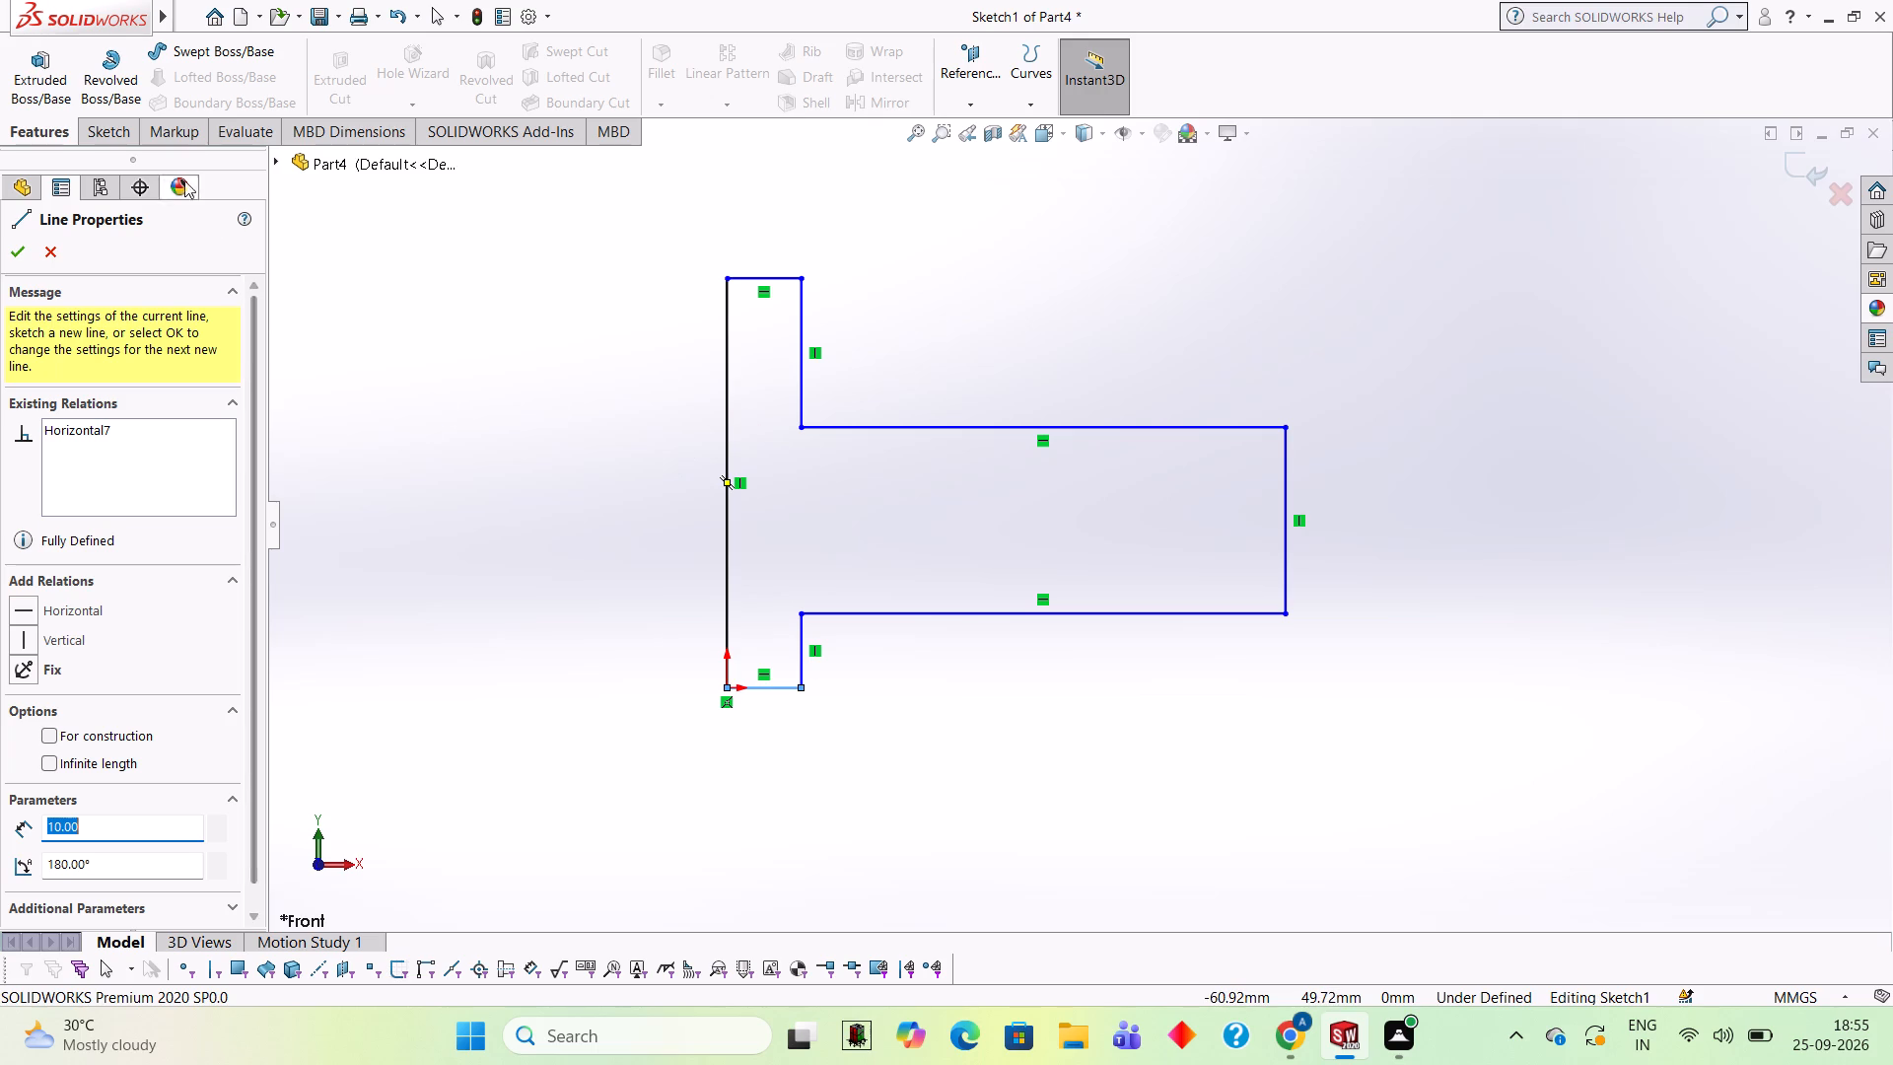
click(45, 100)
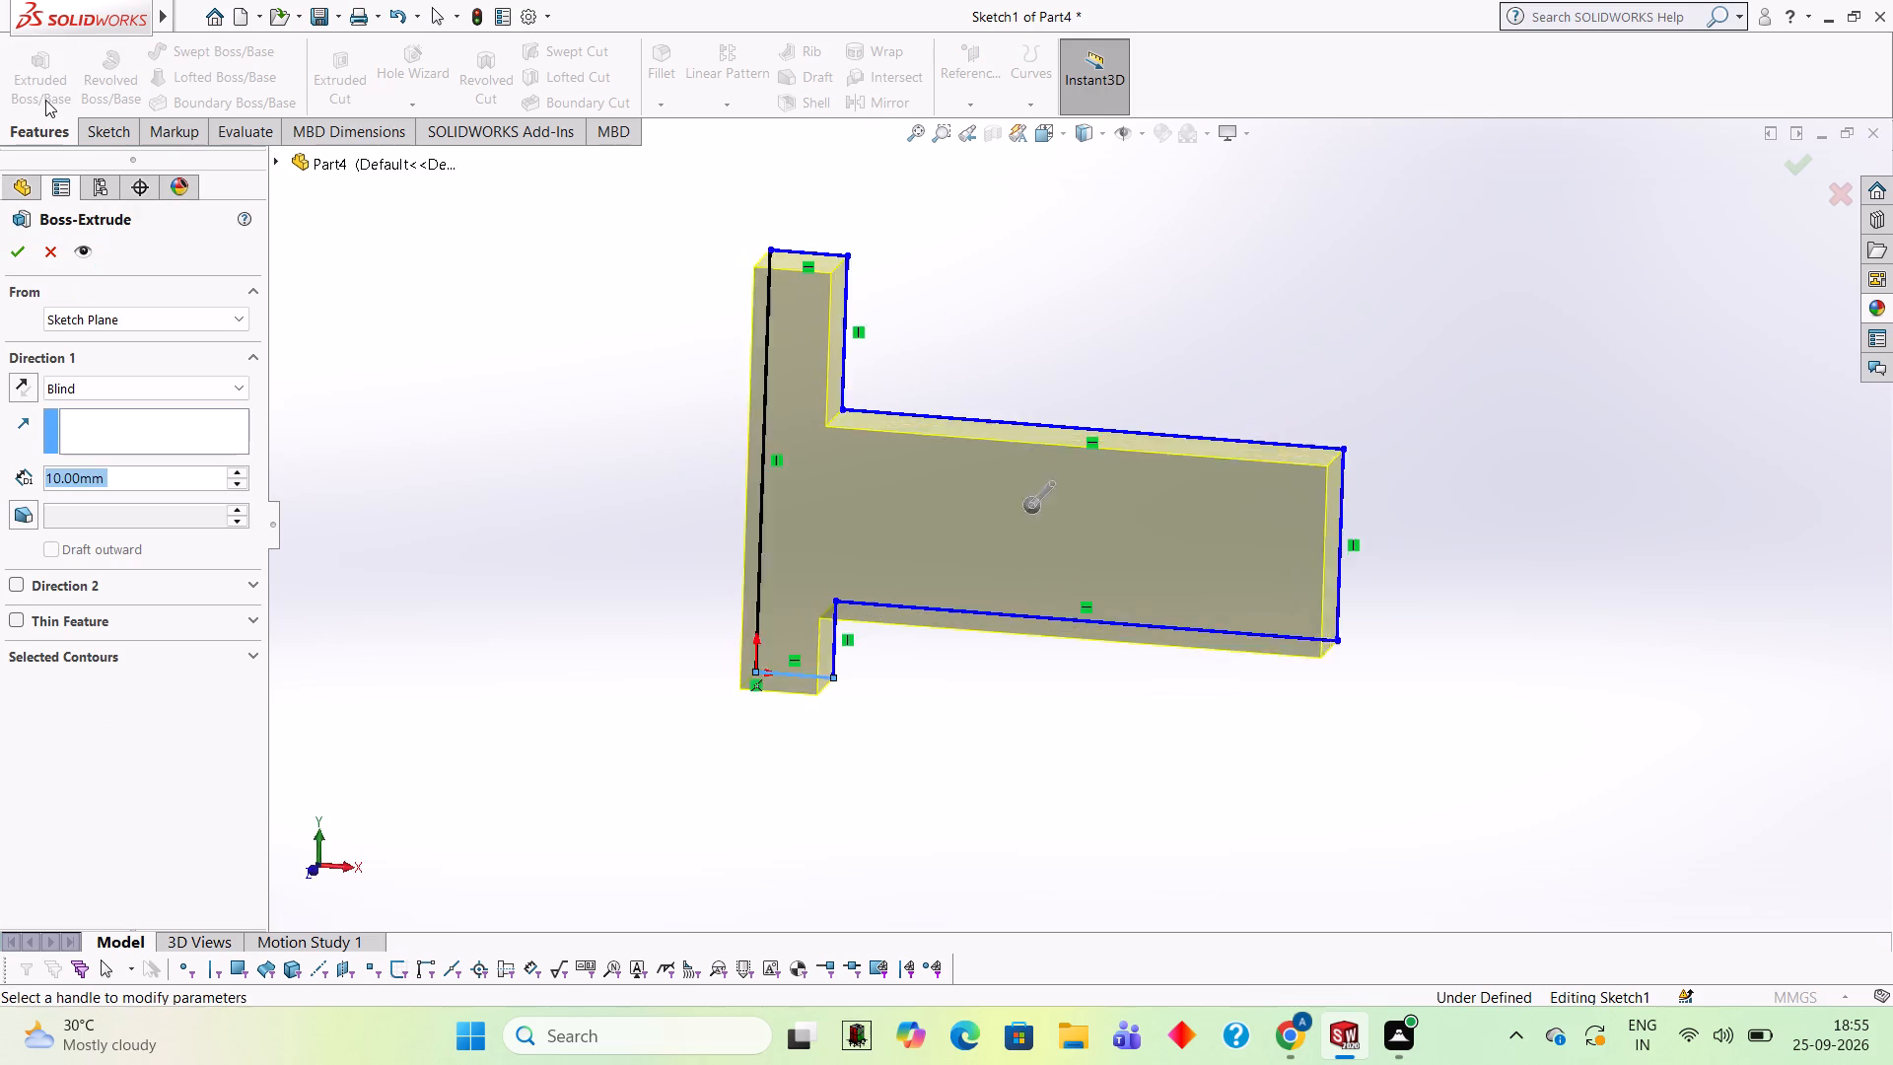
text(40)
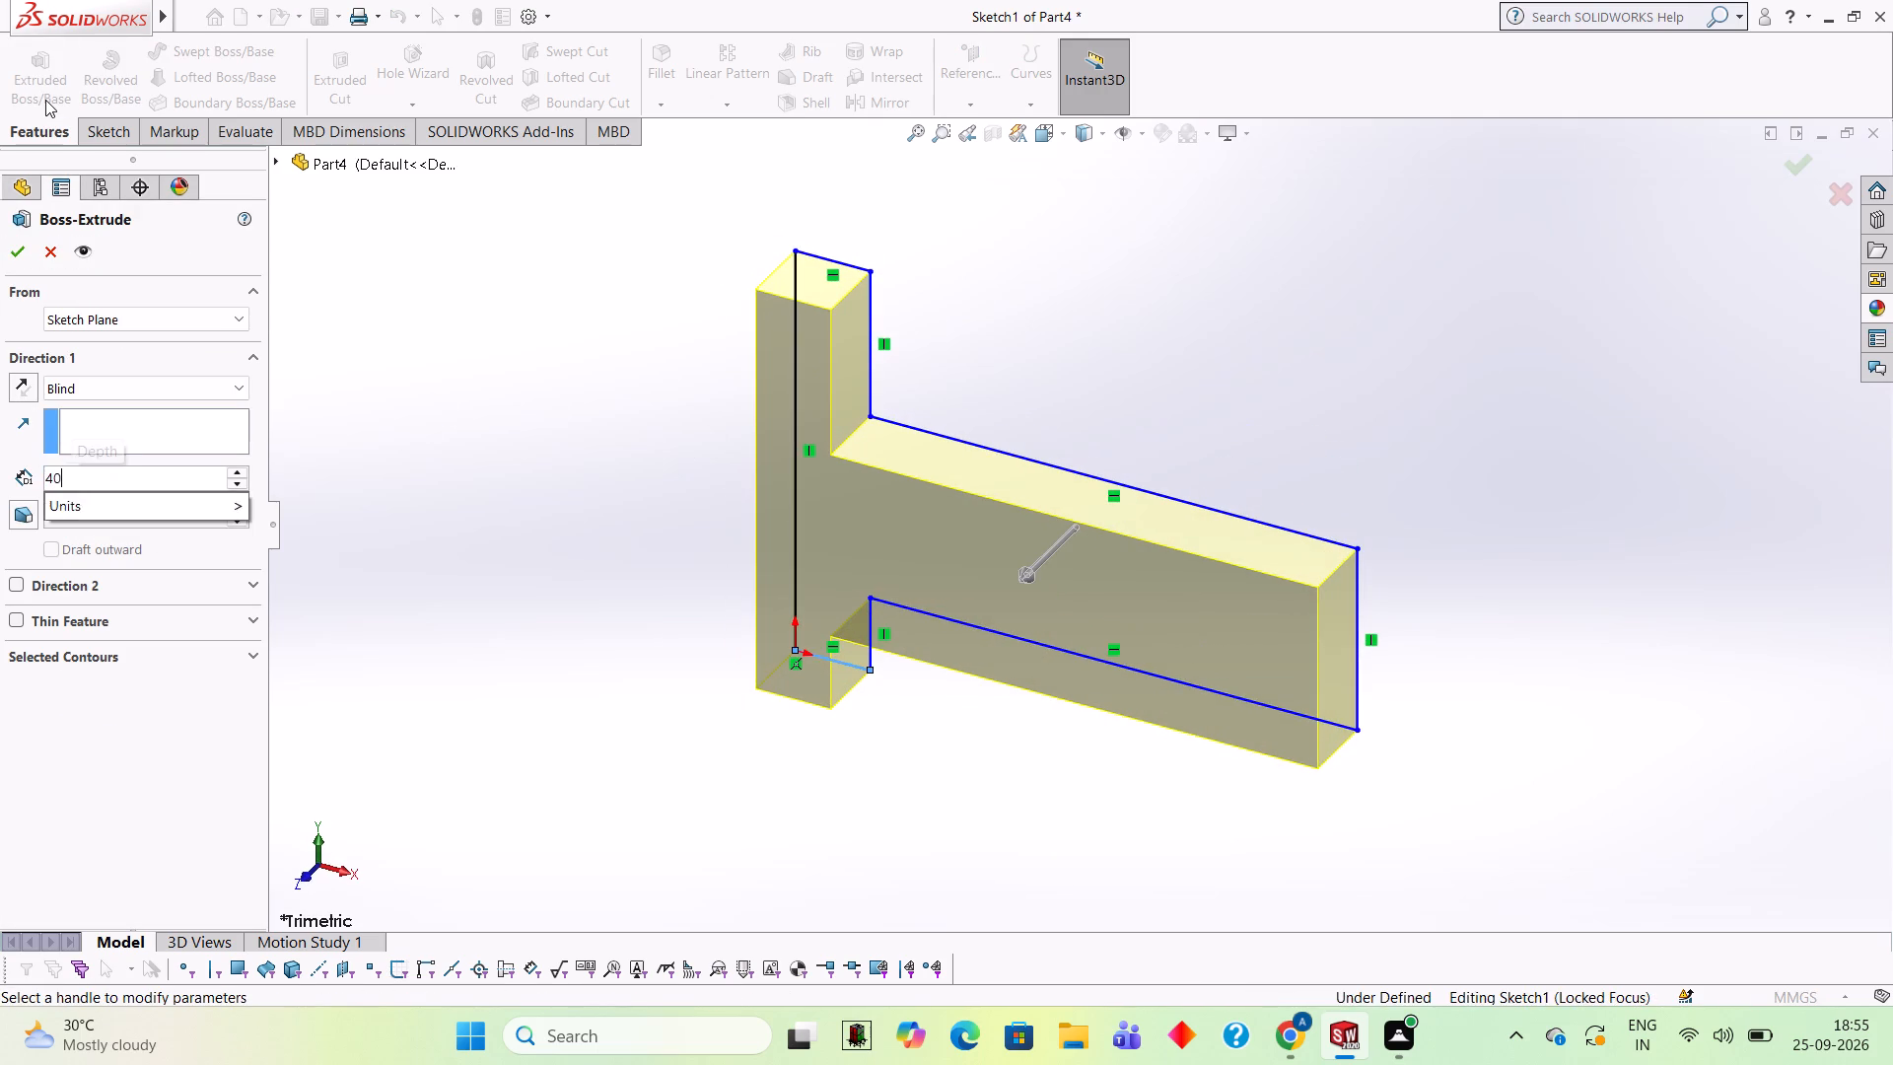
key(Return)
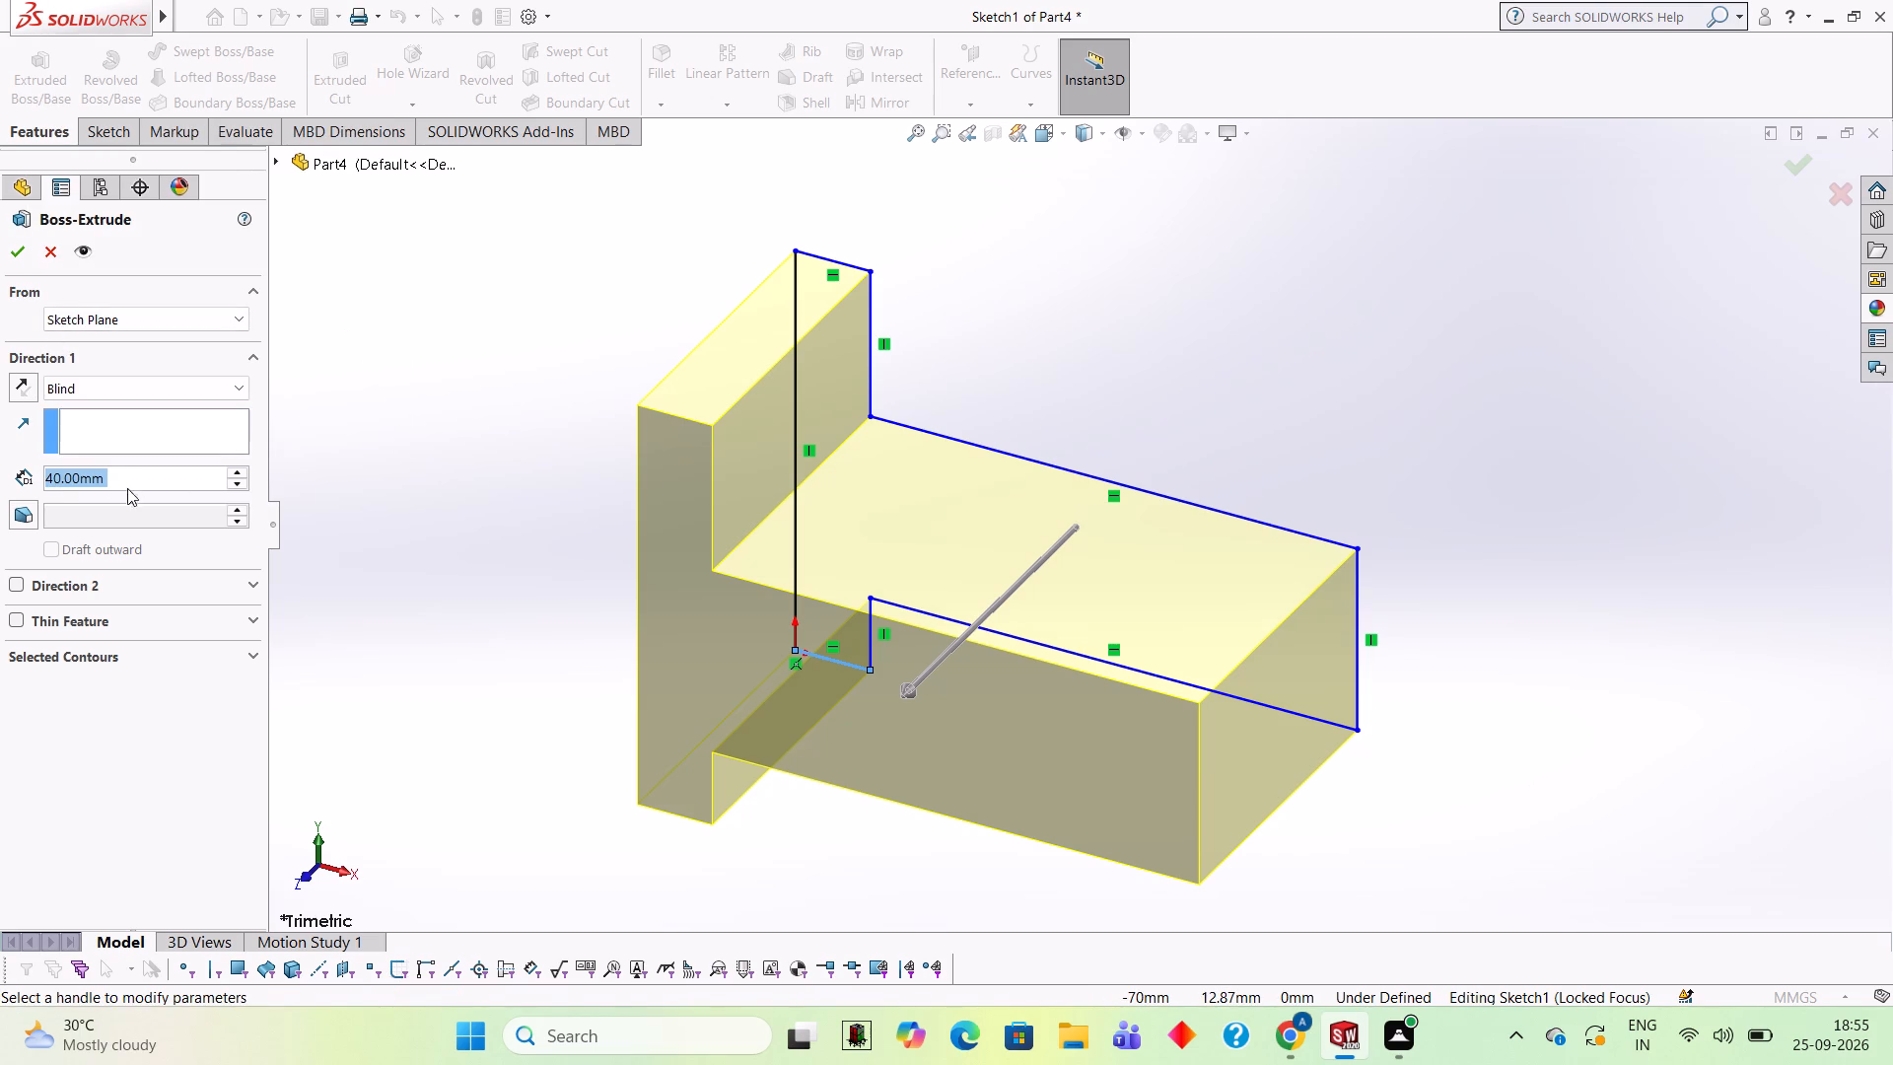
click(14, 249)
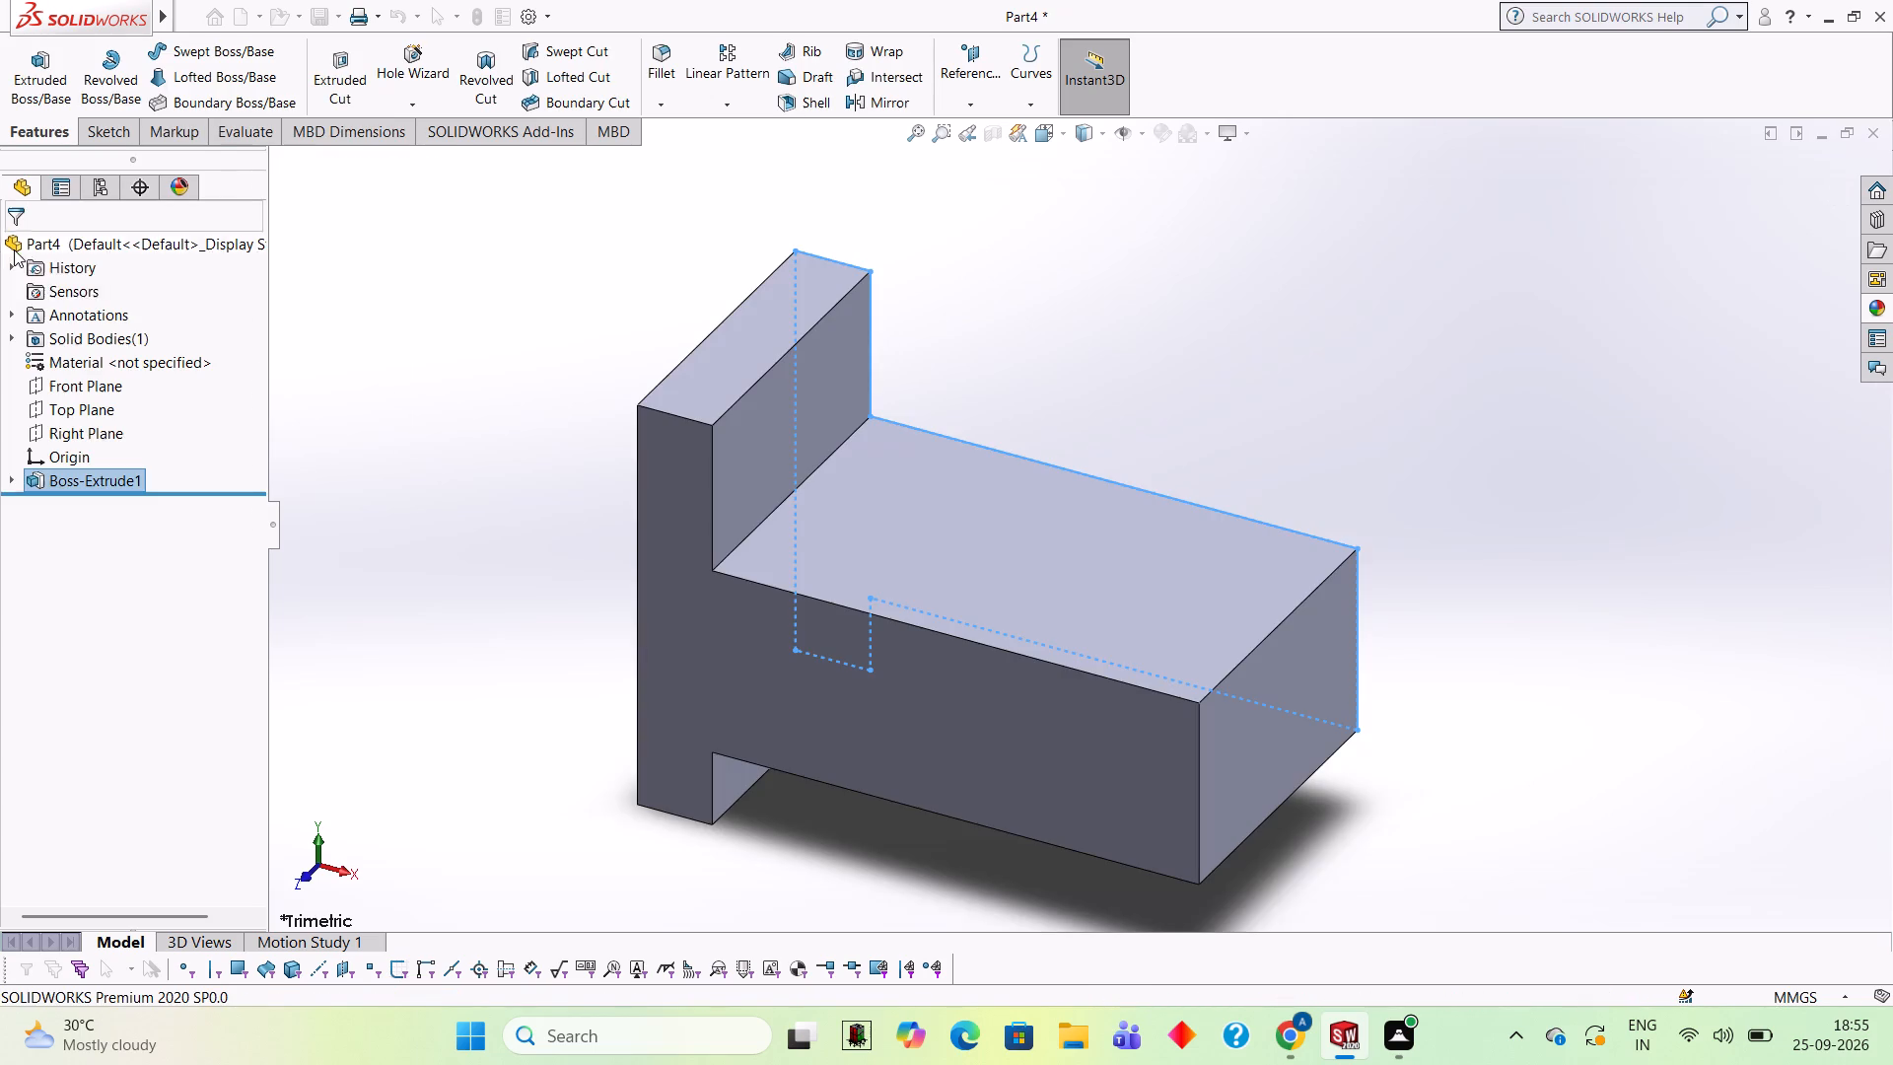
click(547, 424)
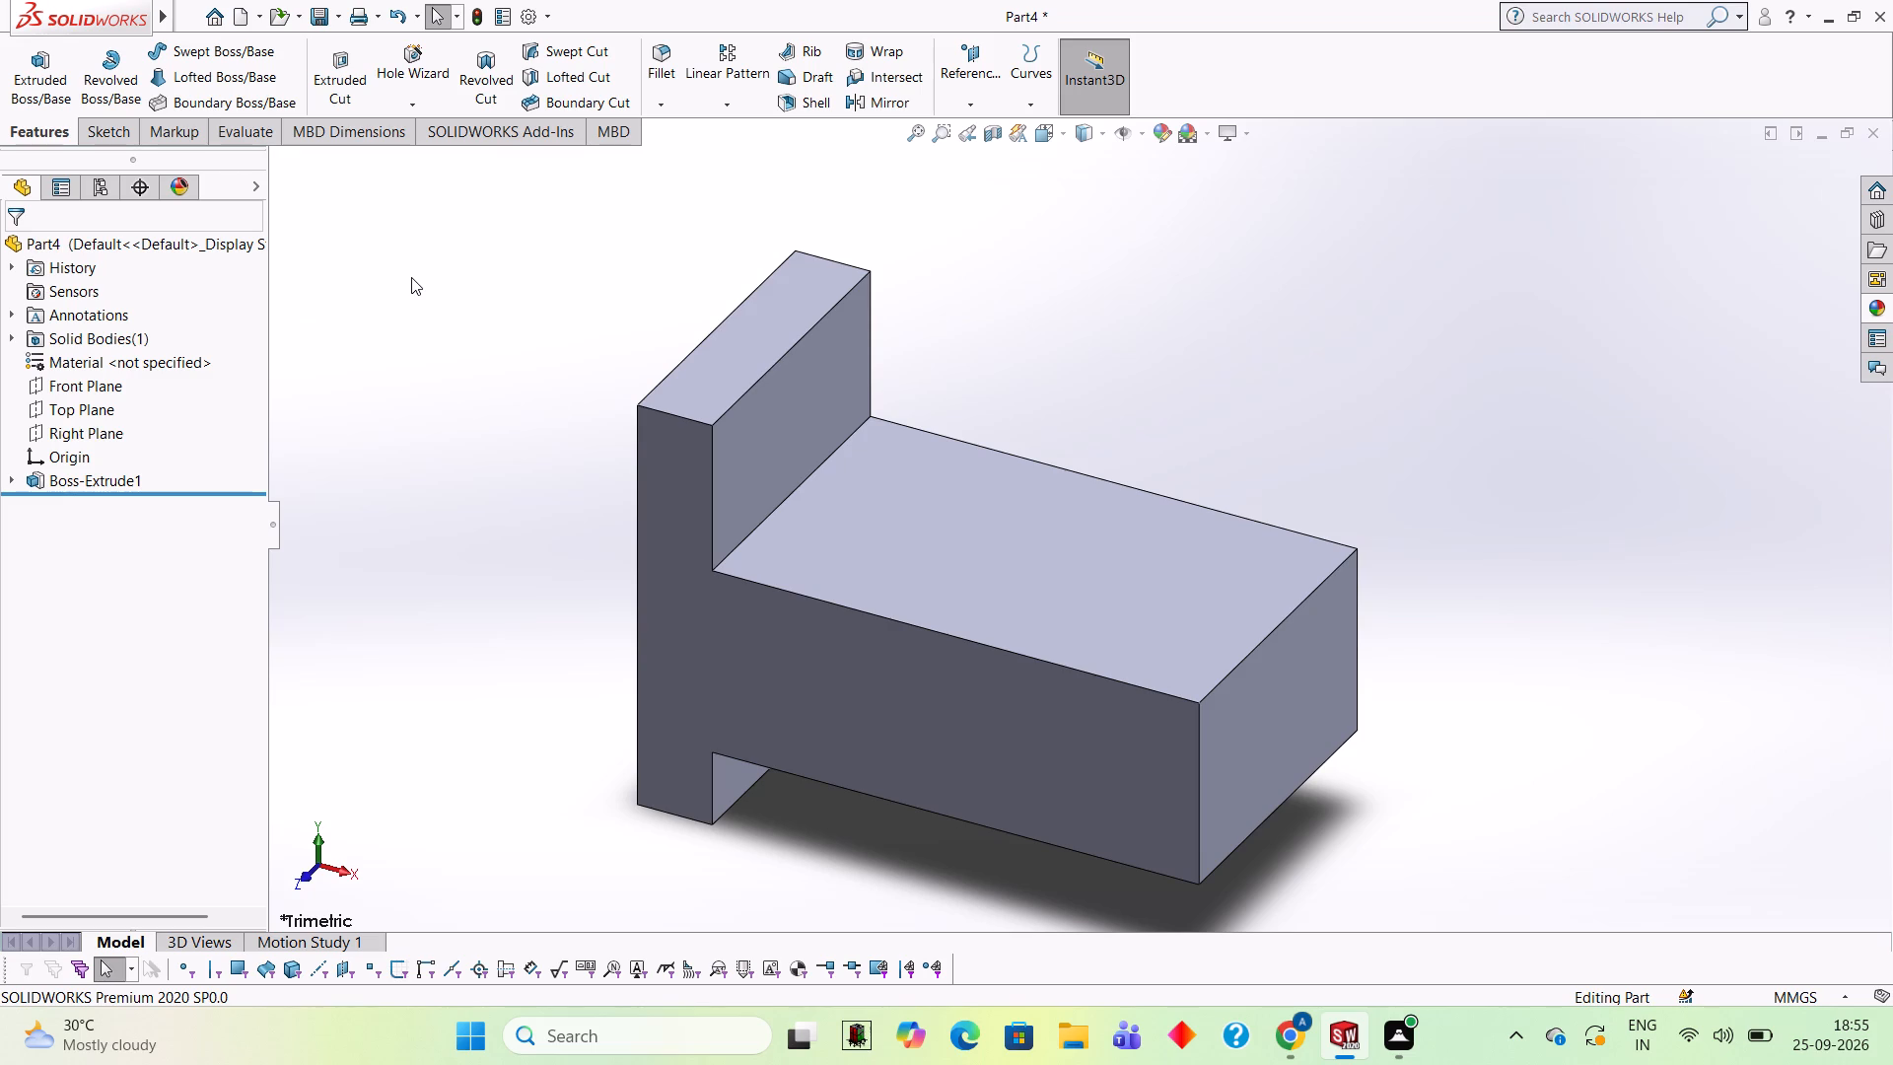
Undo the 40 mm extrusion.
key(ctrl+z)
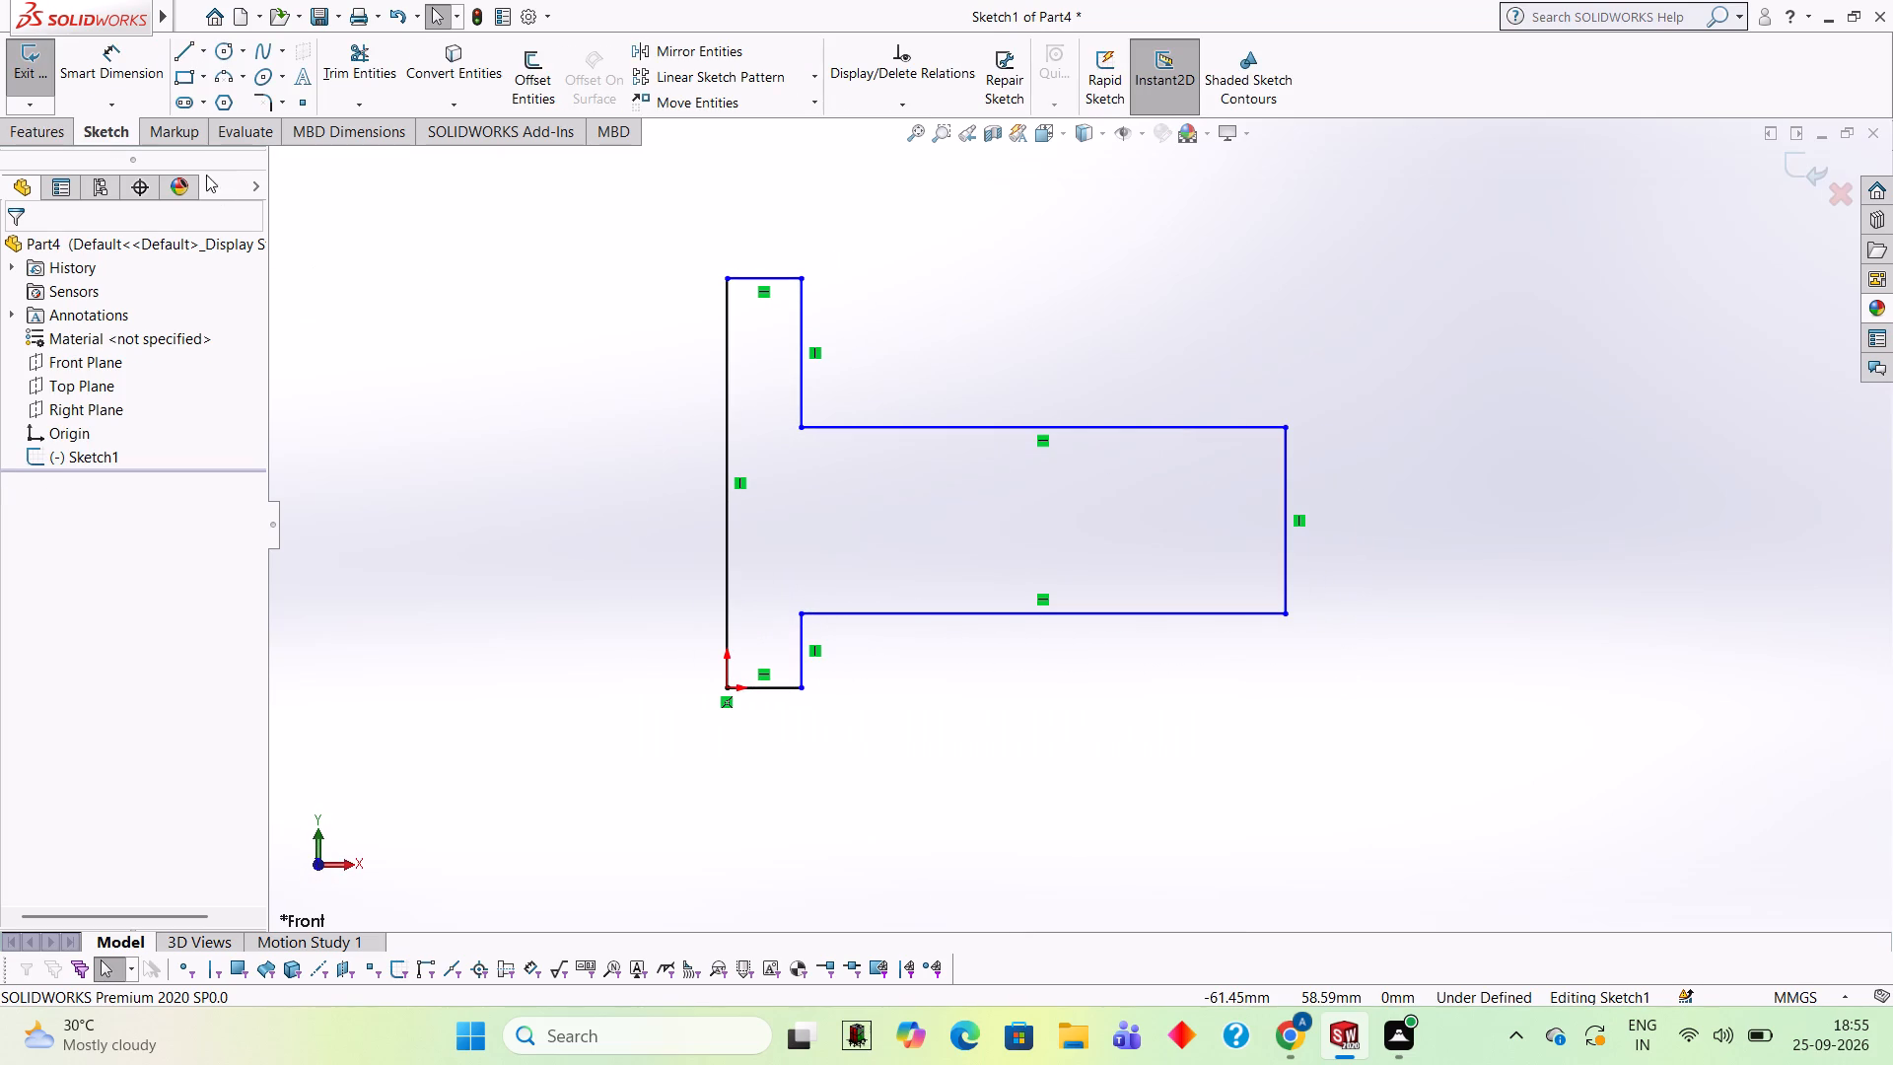
Extrude the closed profile as a blind boss 50 mm deep.
click(58, 123)
click(55, 78)
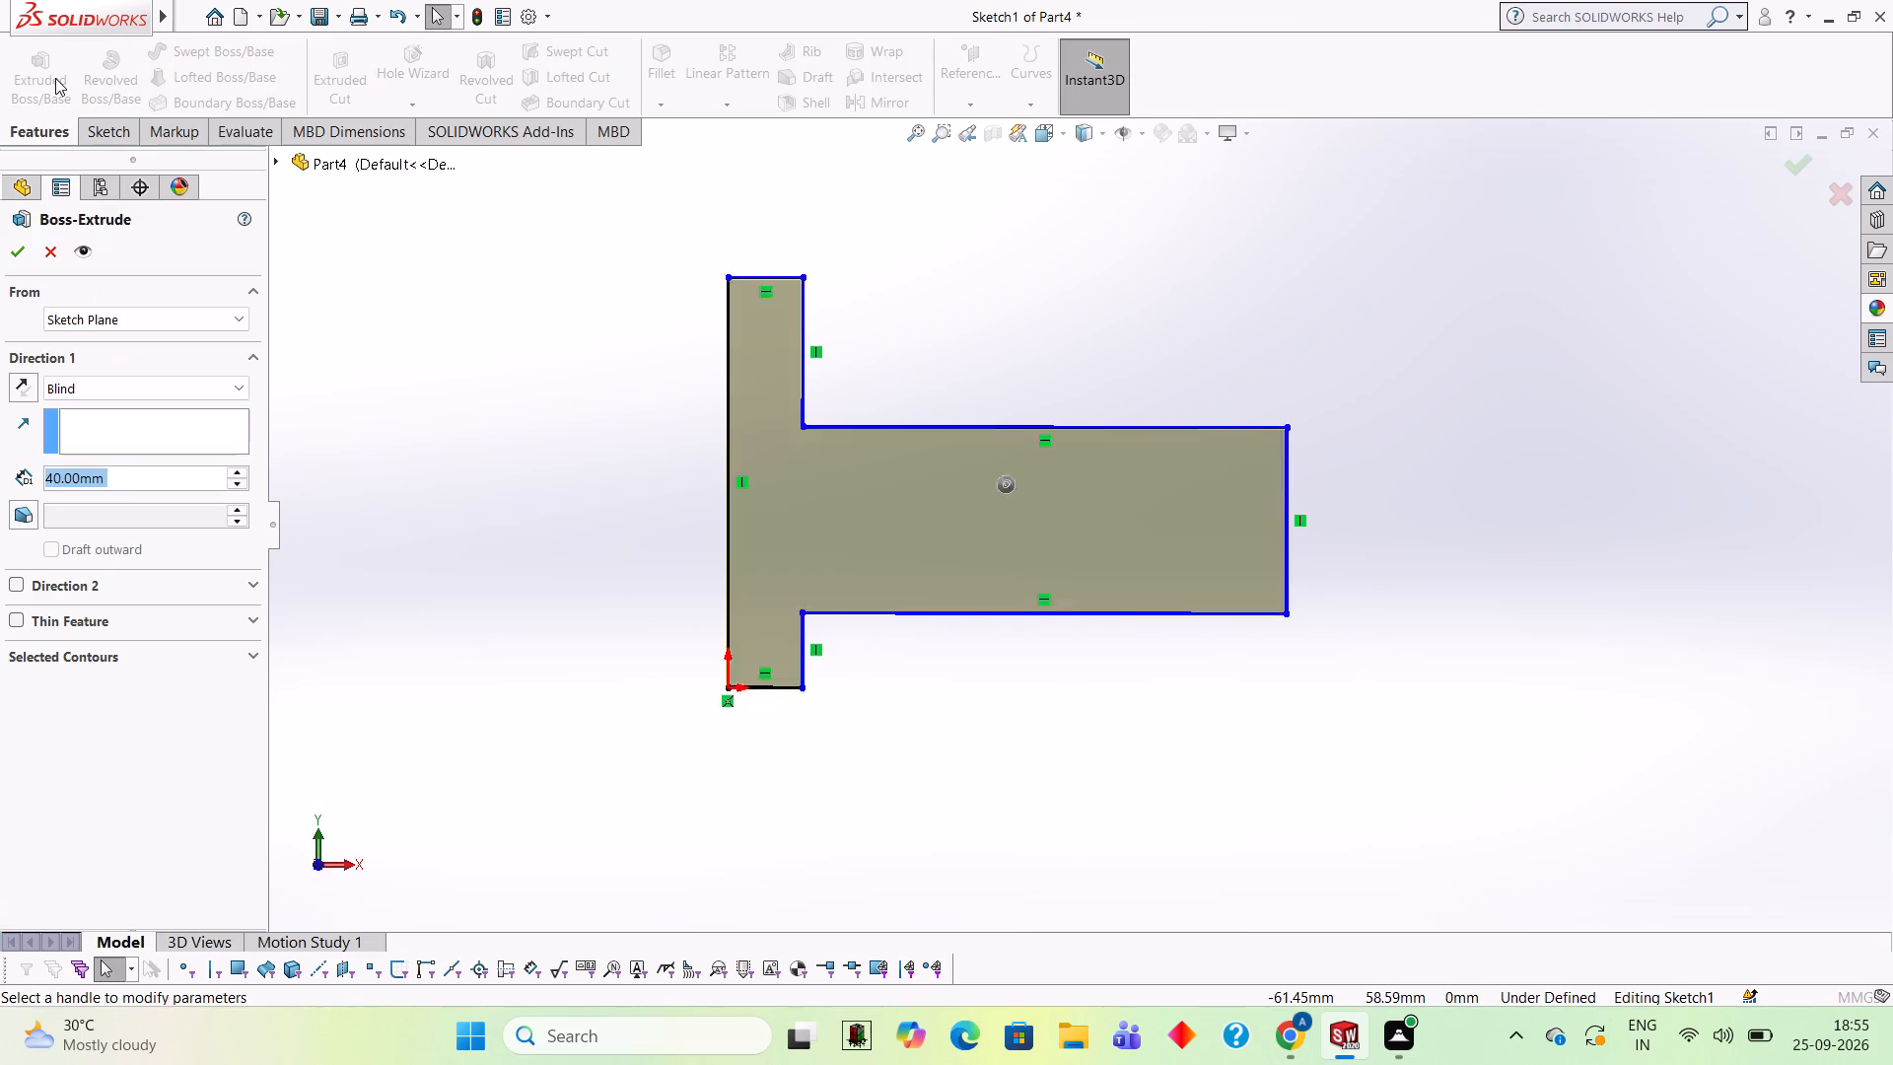
text(50)
key(Return)
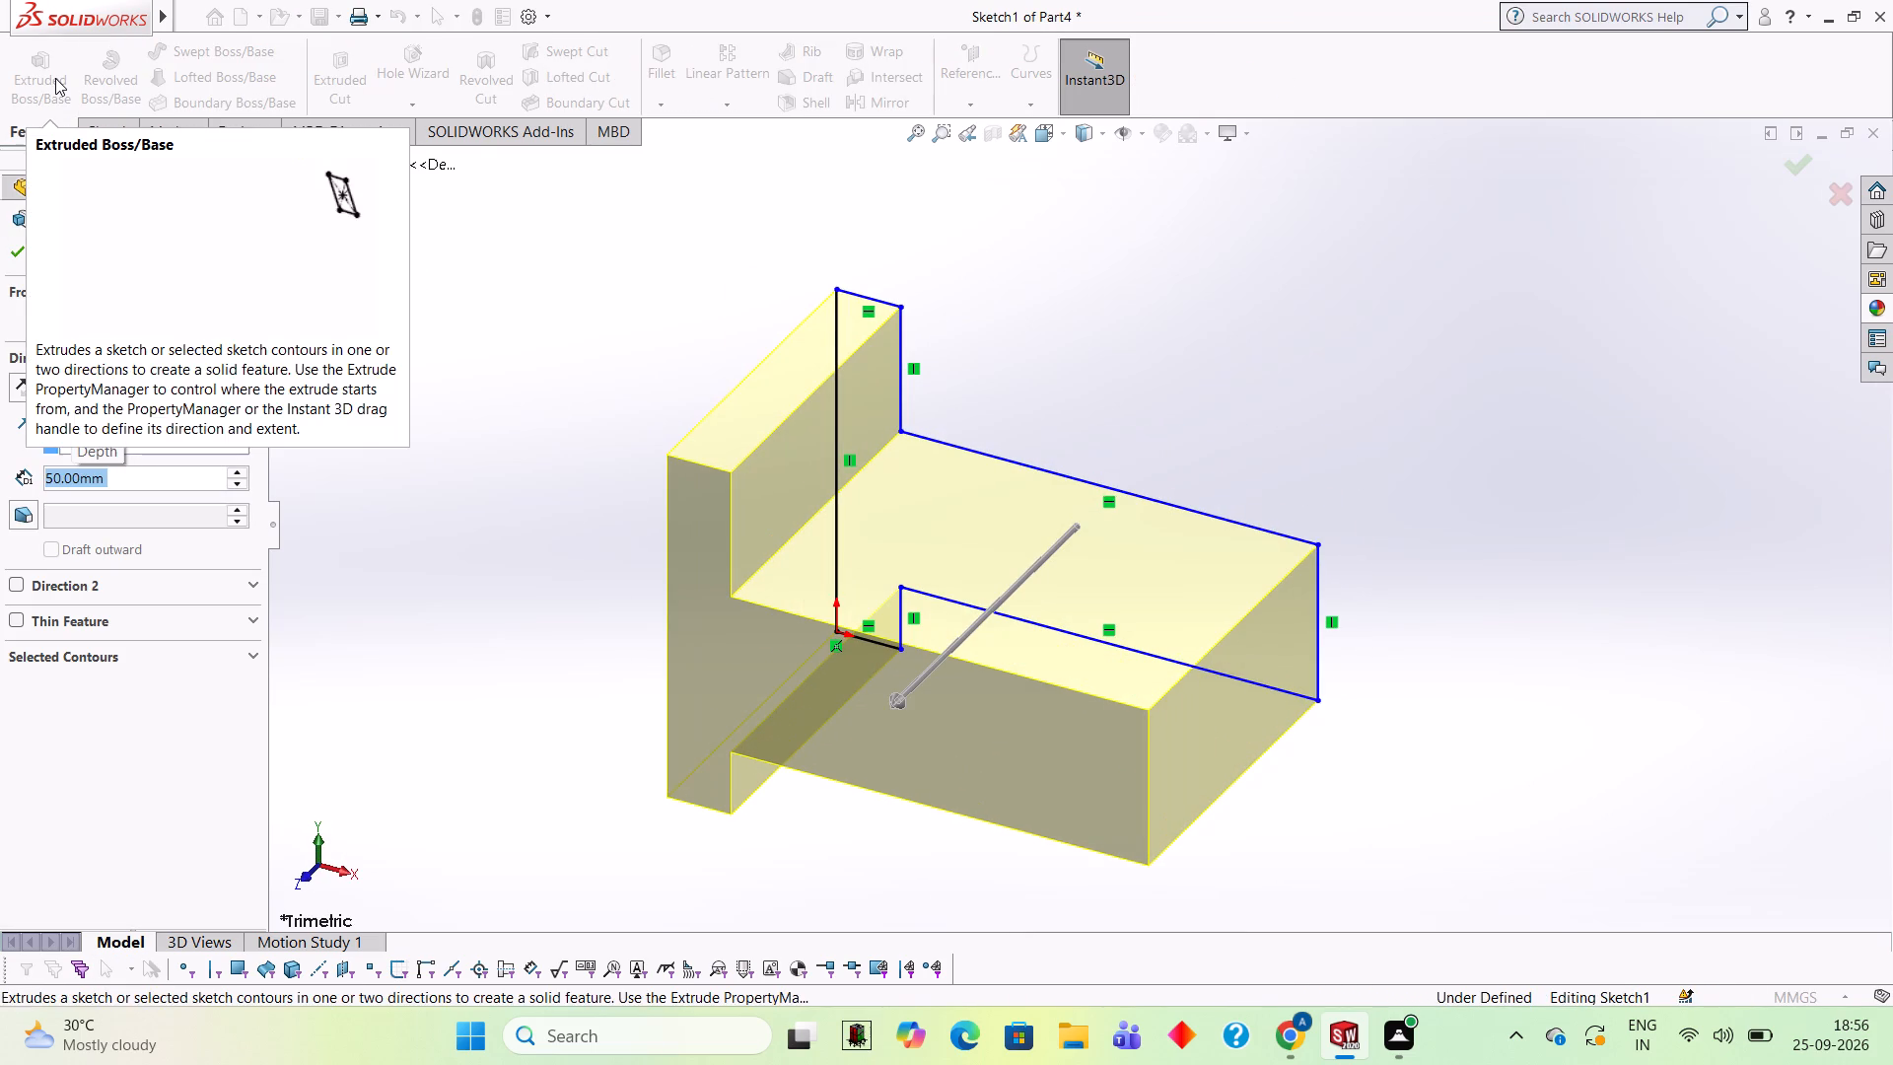
click(11, 250)
click(575, 336)
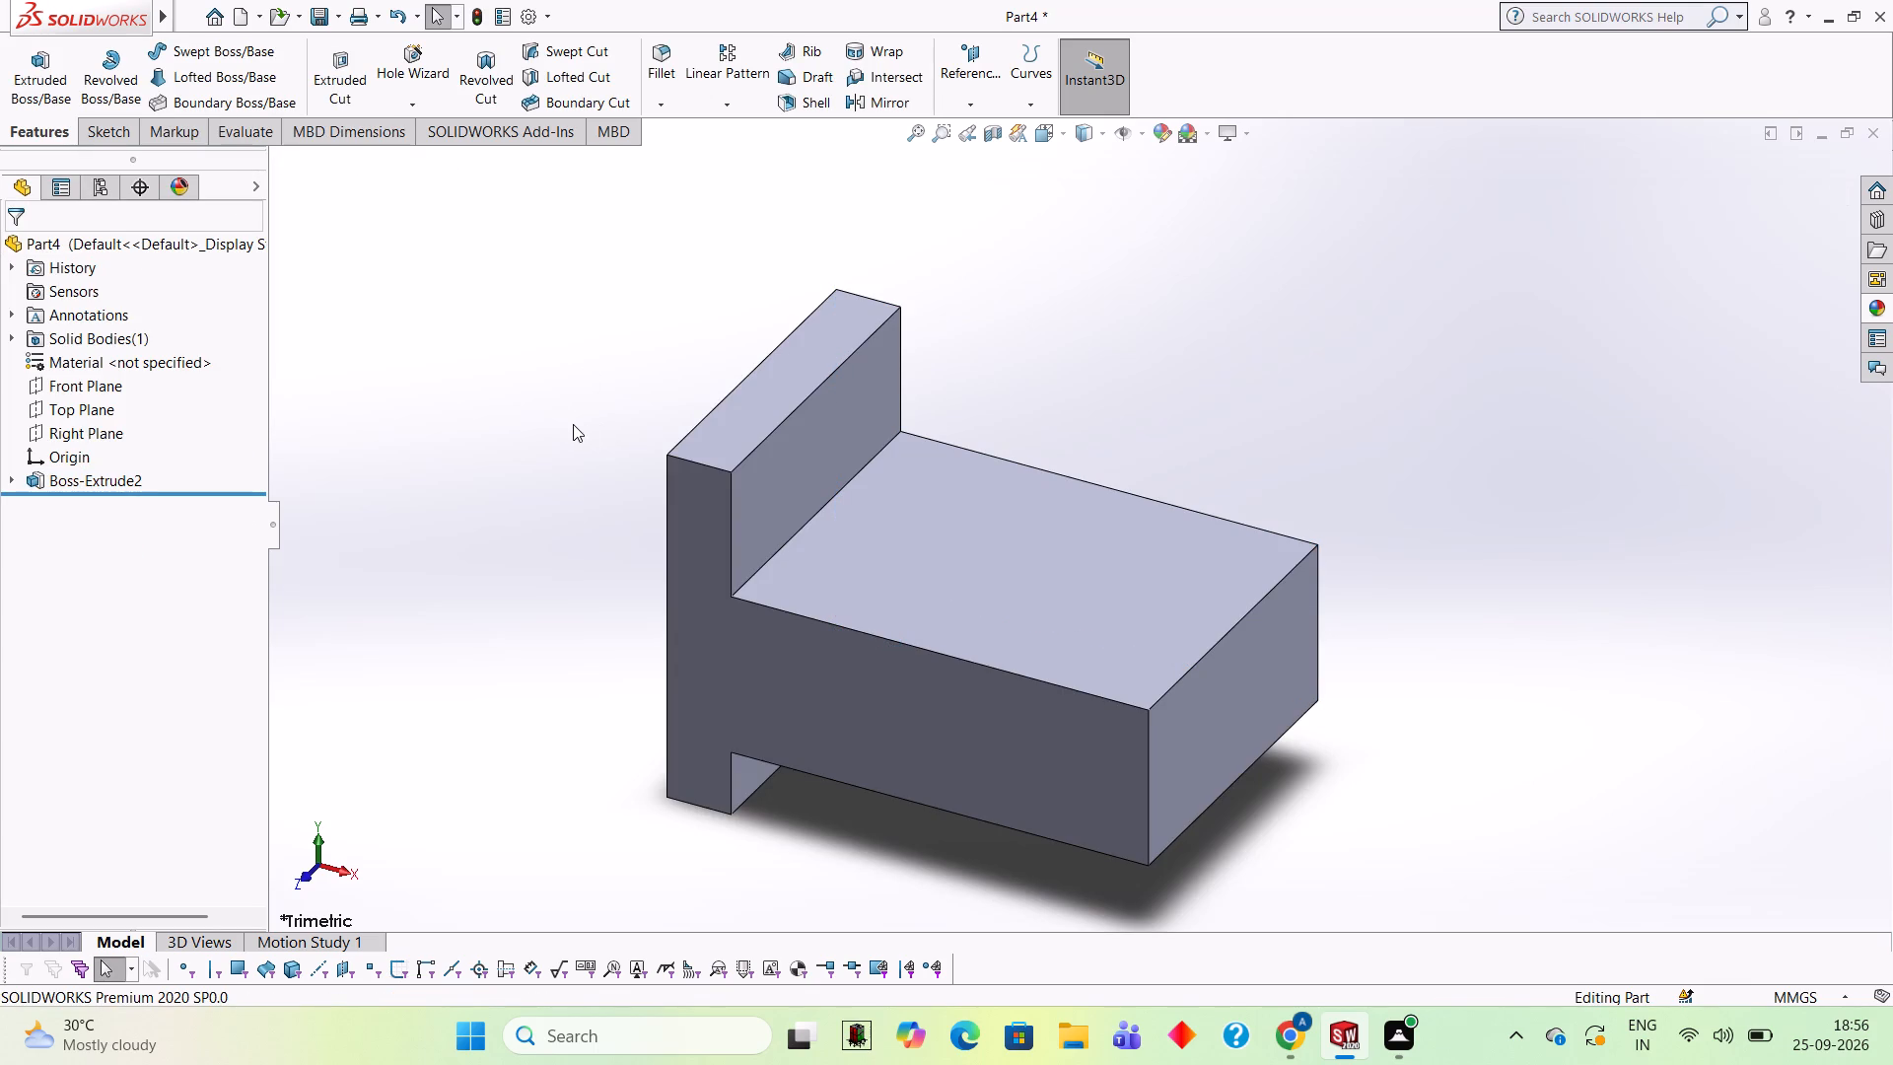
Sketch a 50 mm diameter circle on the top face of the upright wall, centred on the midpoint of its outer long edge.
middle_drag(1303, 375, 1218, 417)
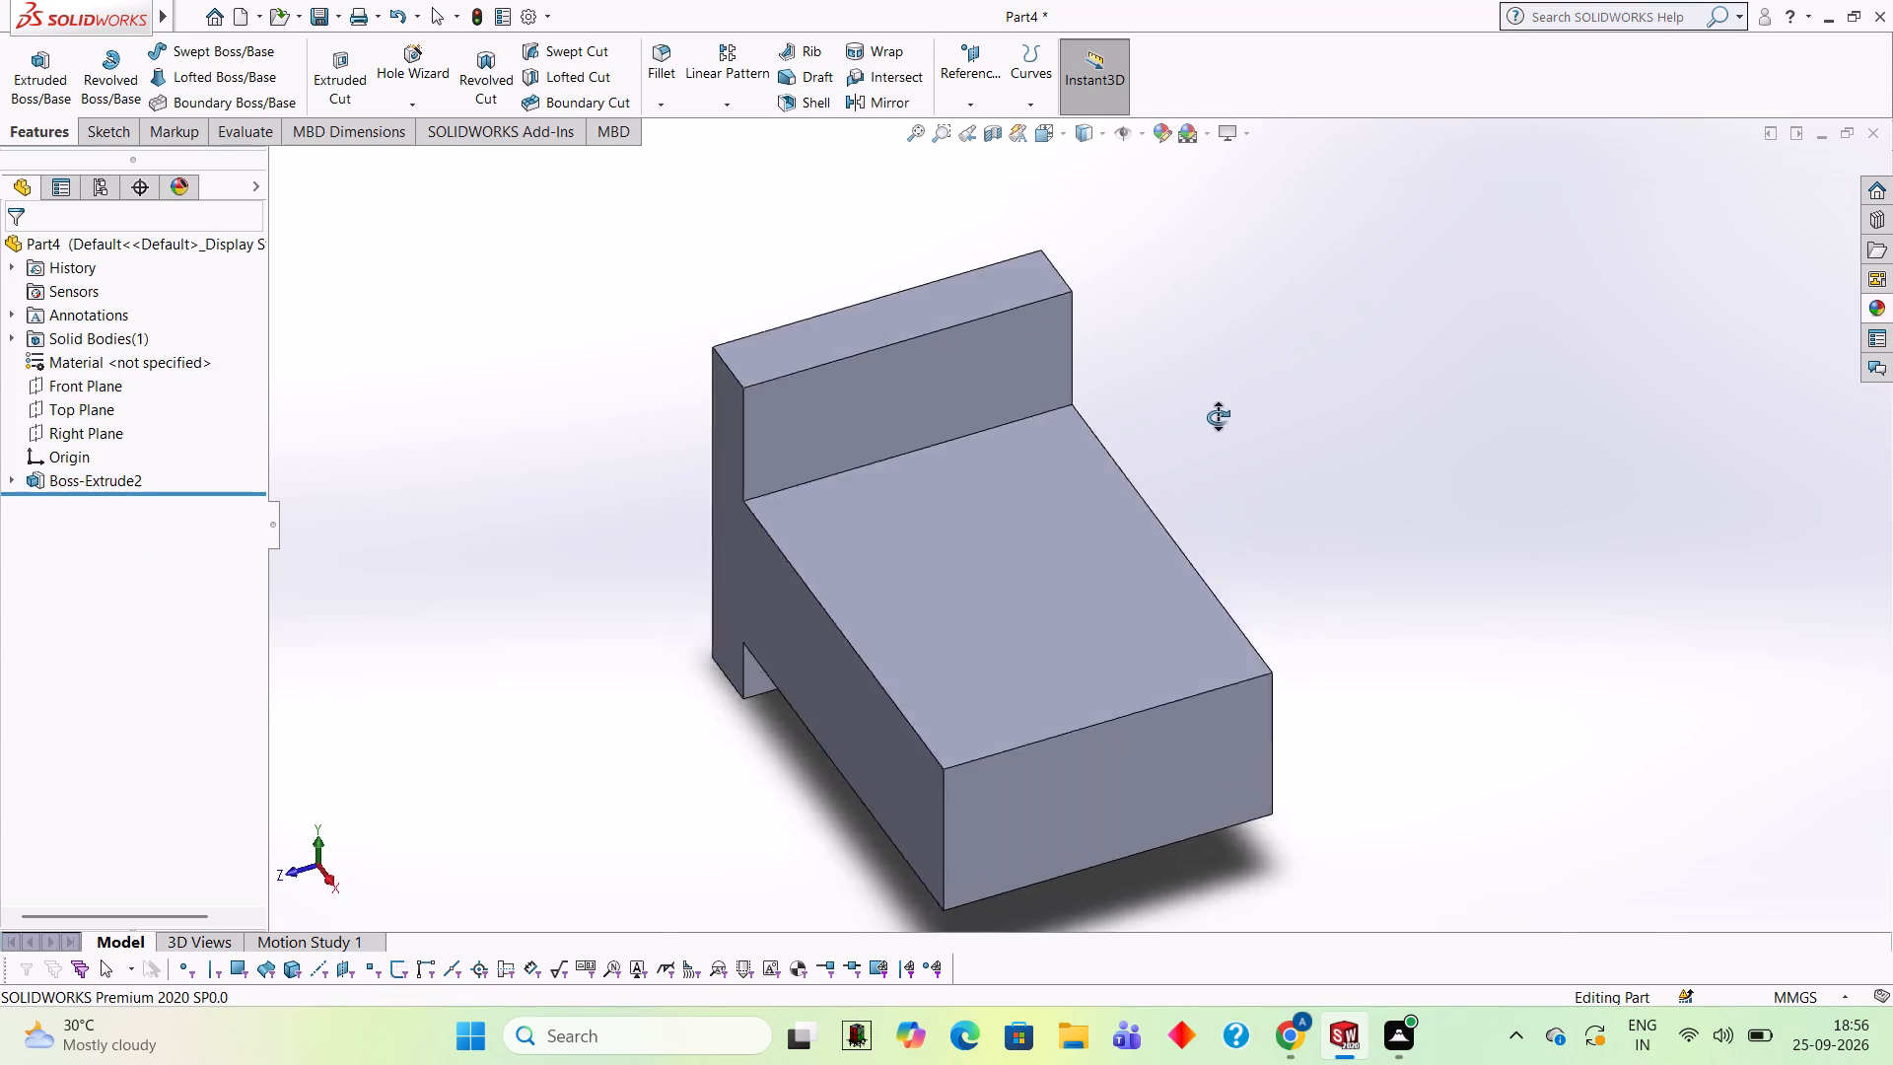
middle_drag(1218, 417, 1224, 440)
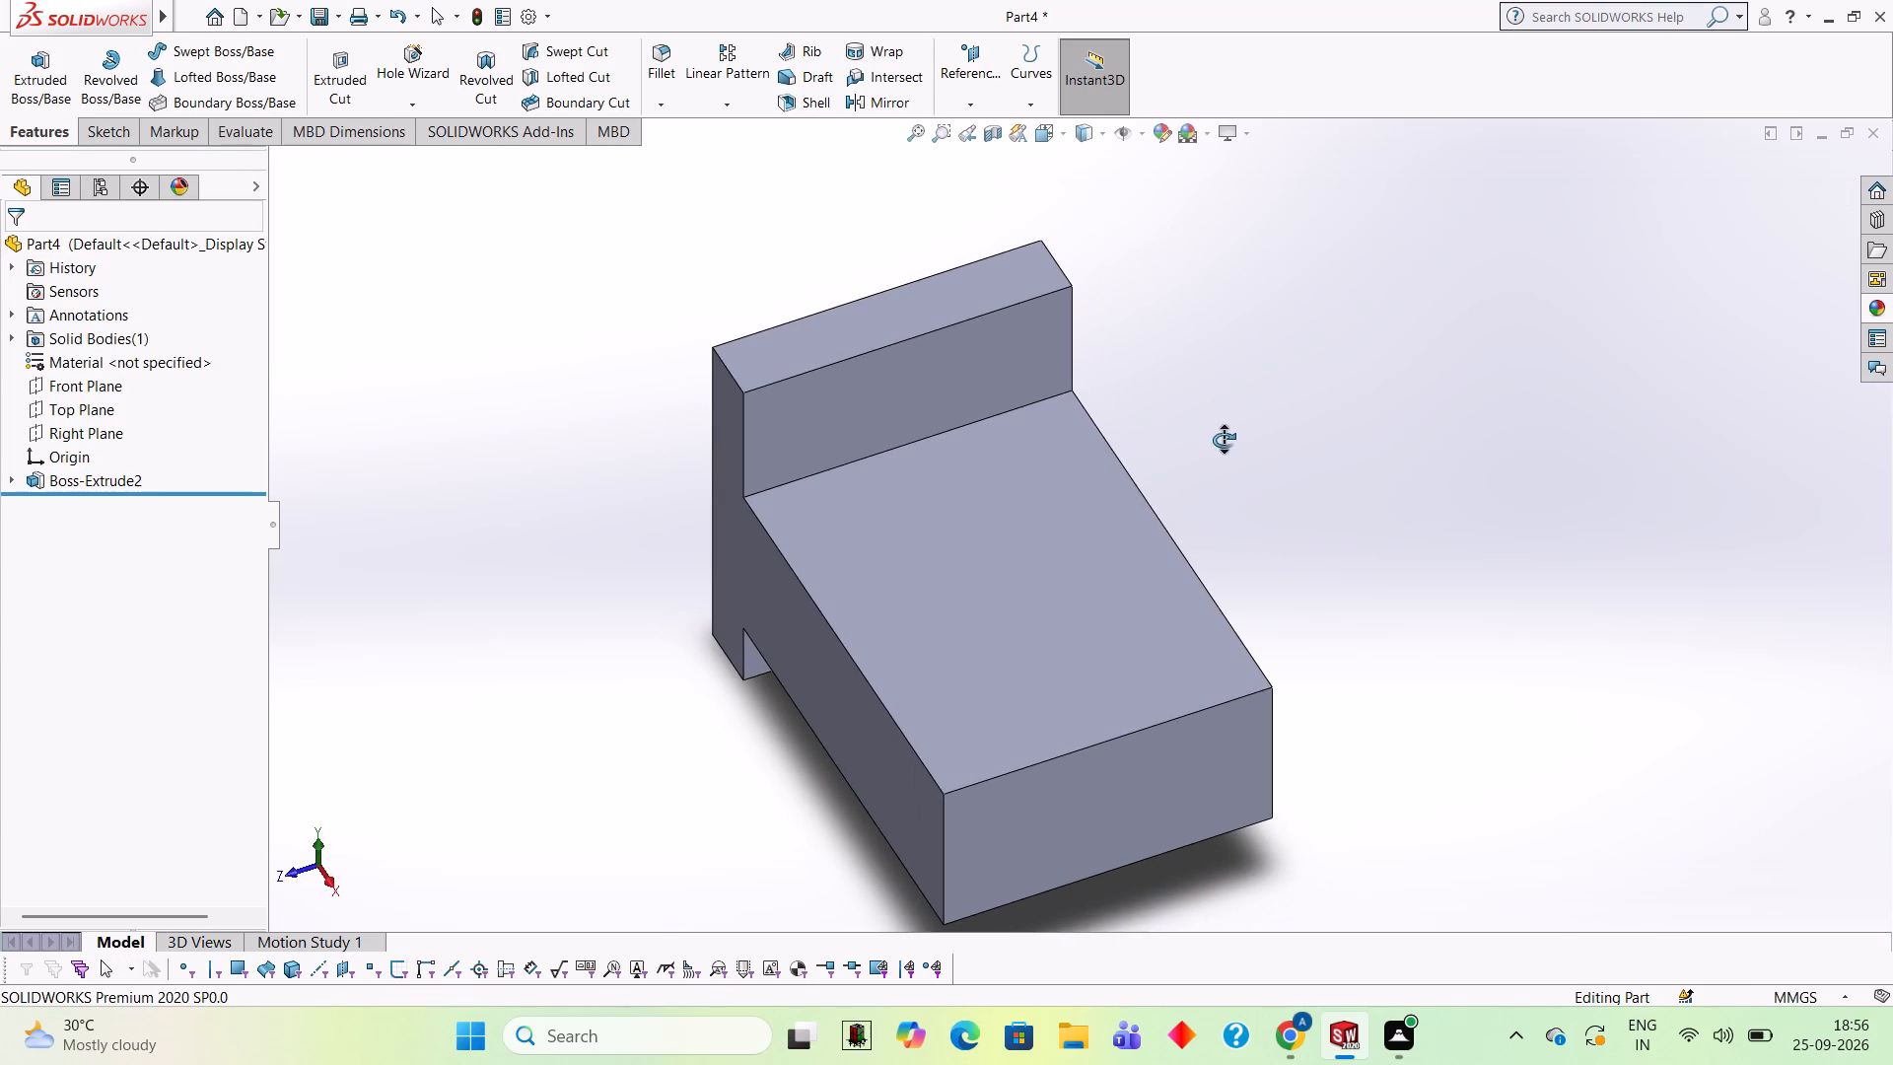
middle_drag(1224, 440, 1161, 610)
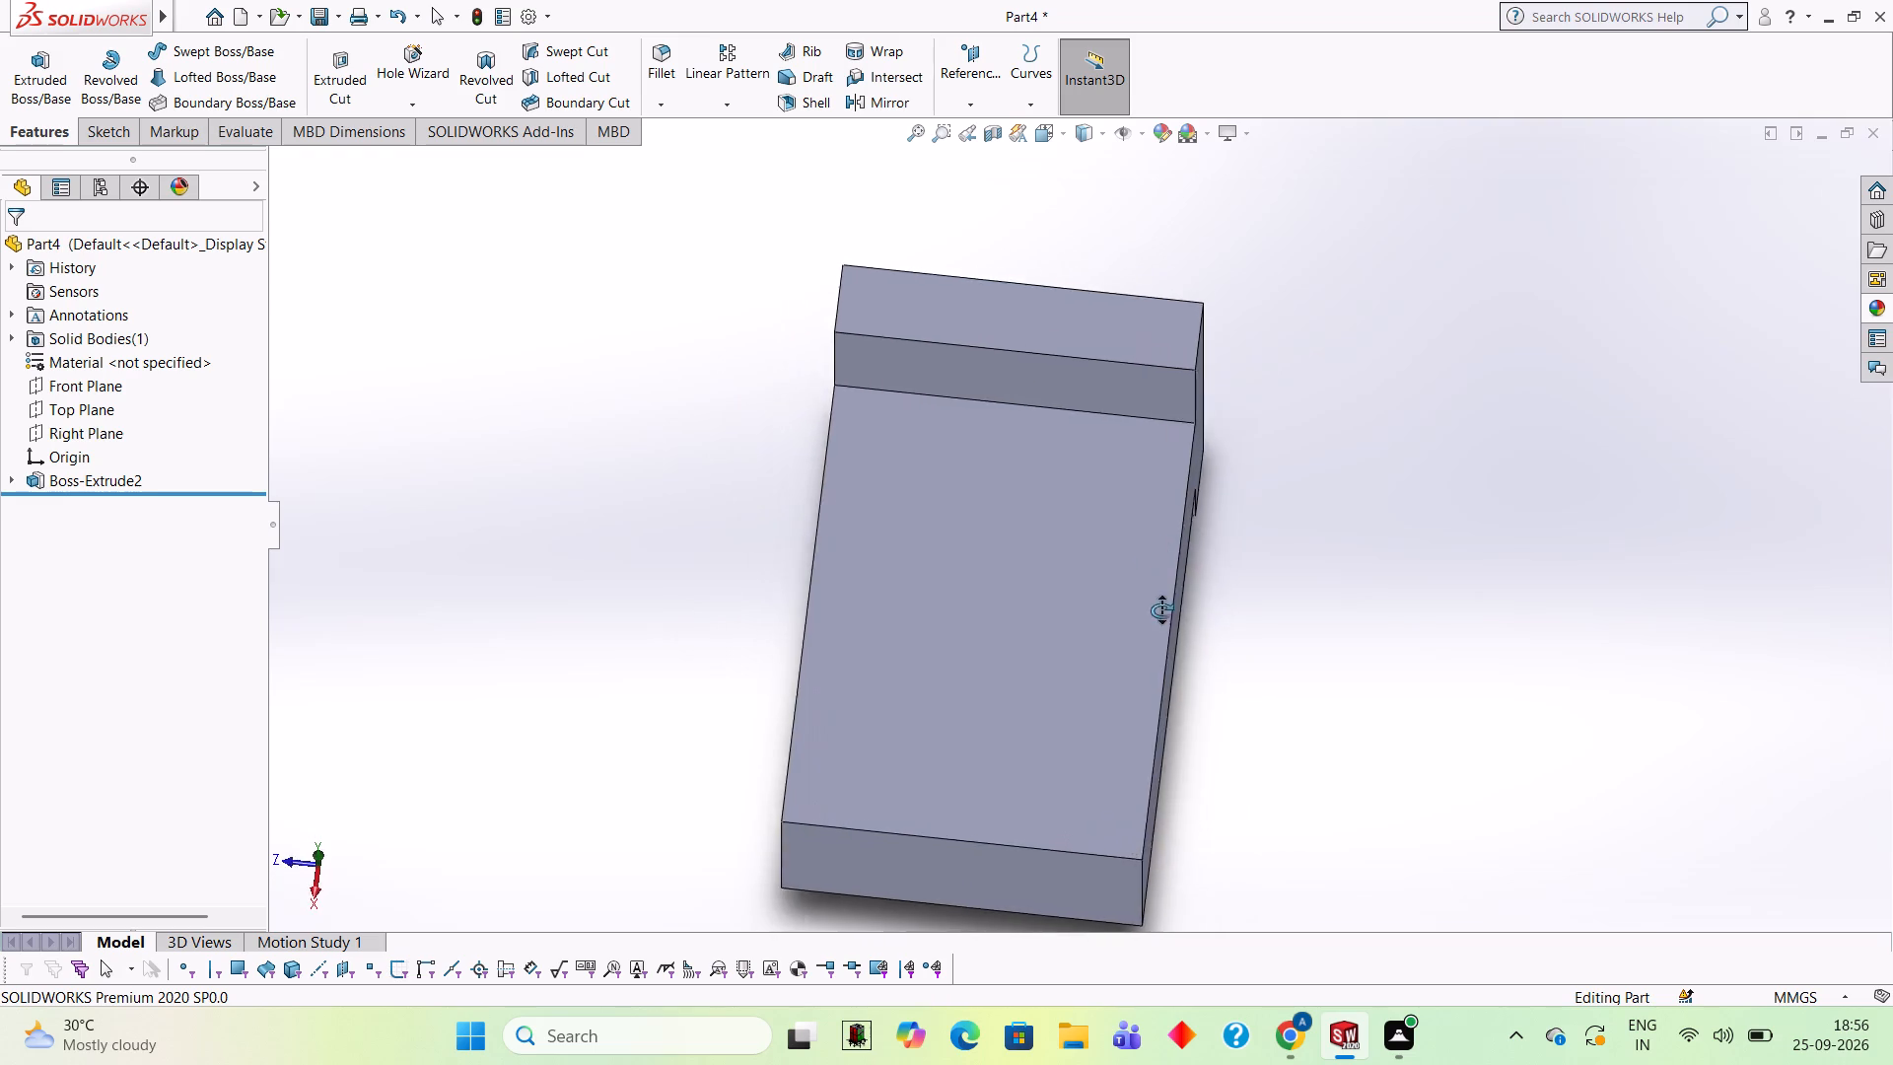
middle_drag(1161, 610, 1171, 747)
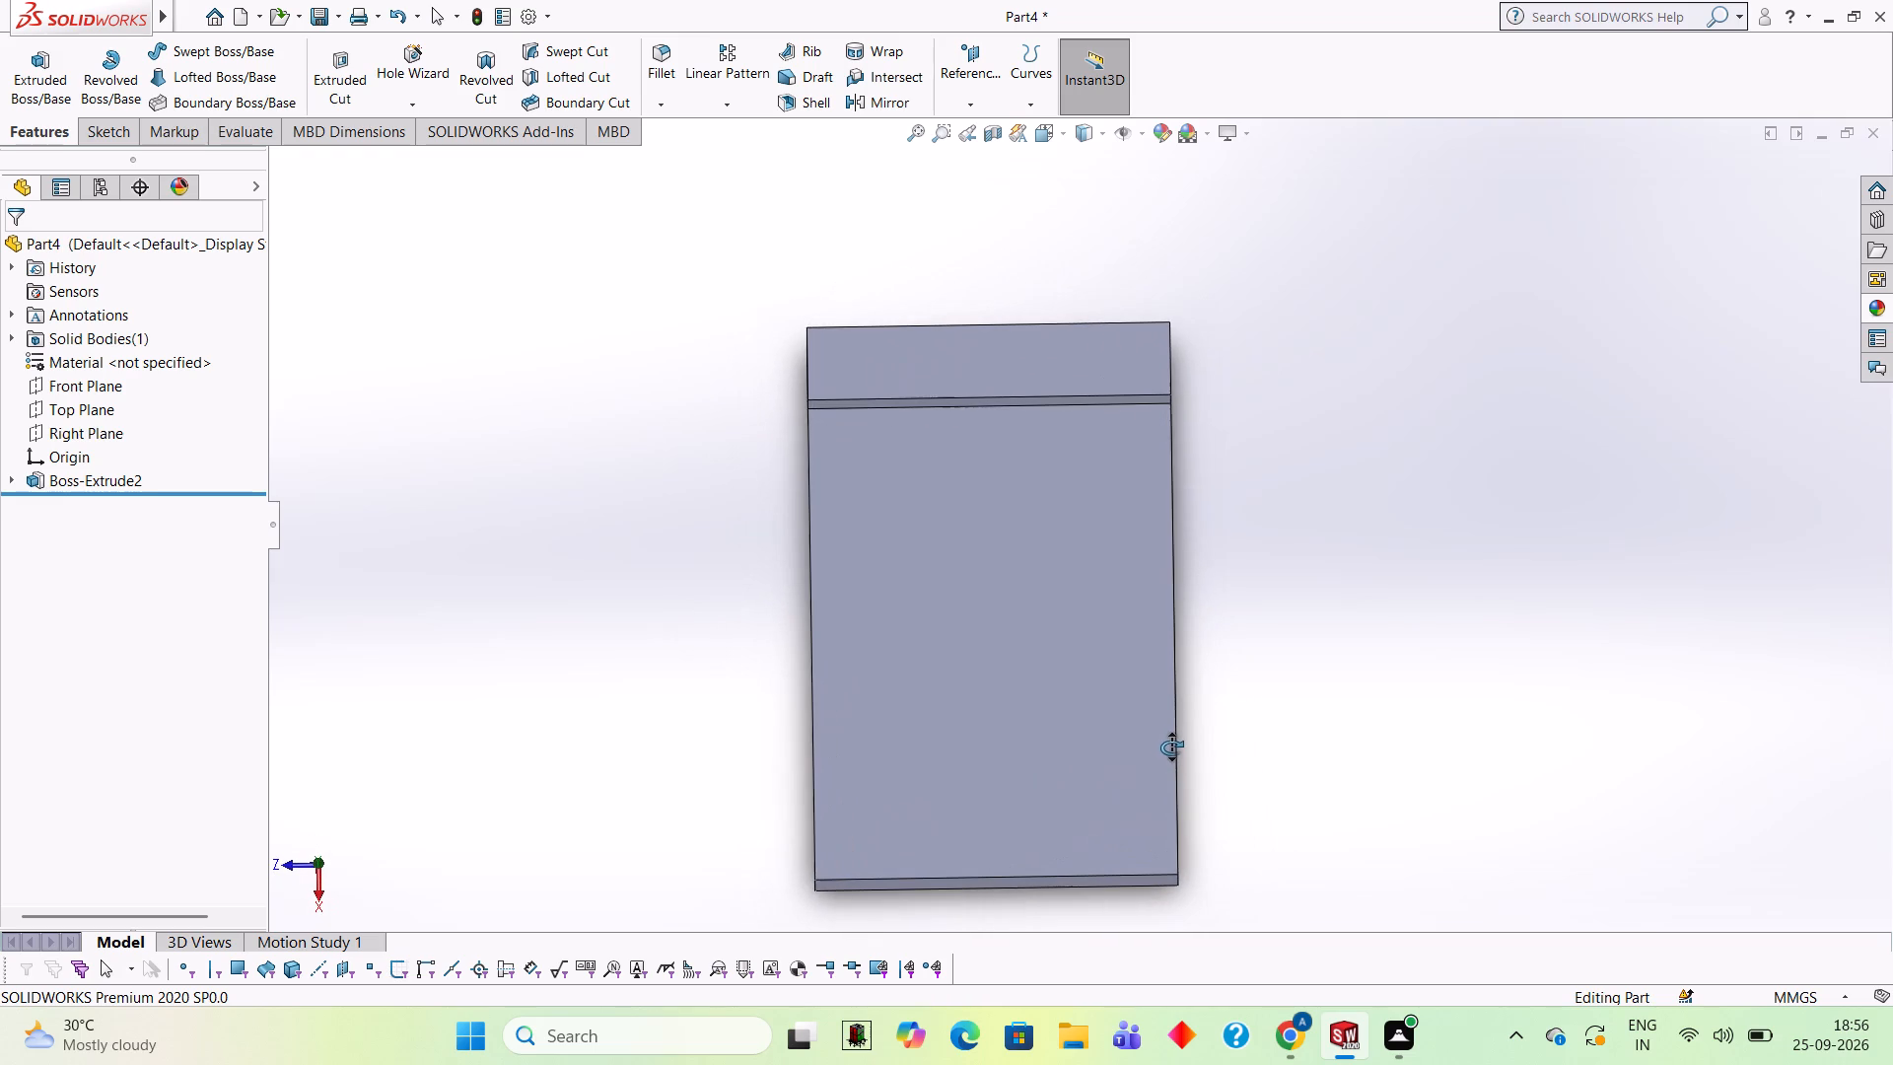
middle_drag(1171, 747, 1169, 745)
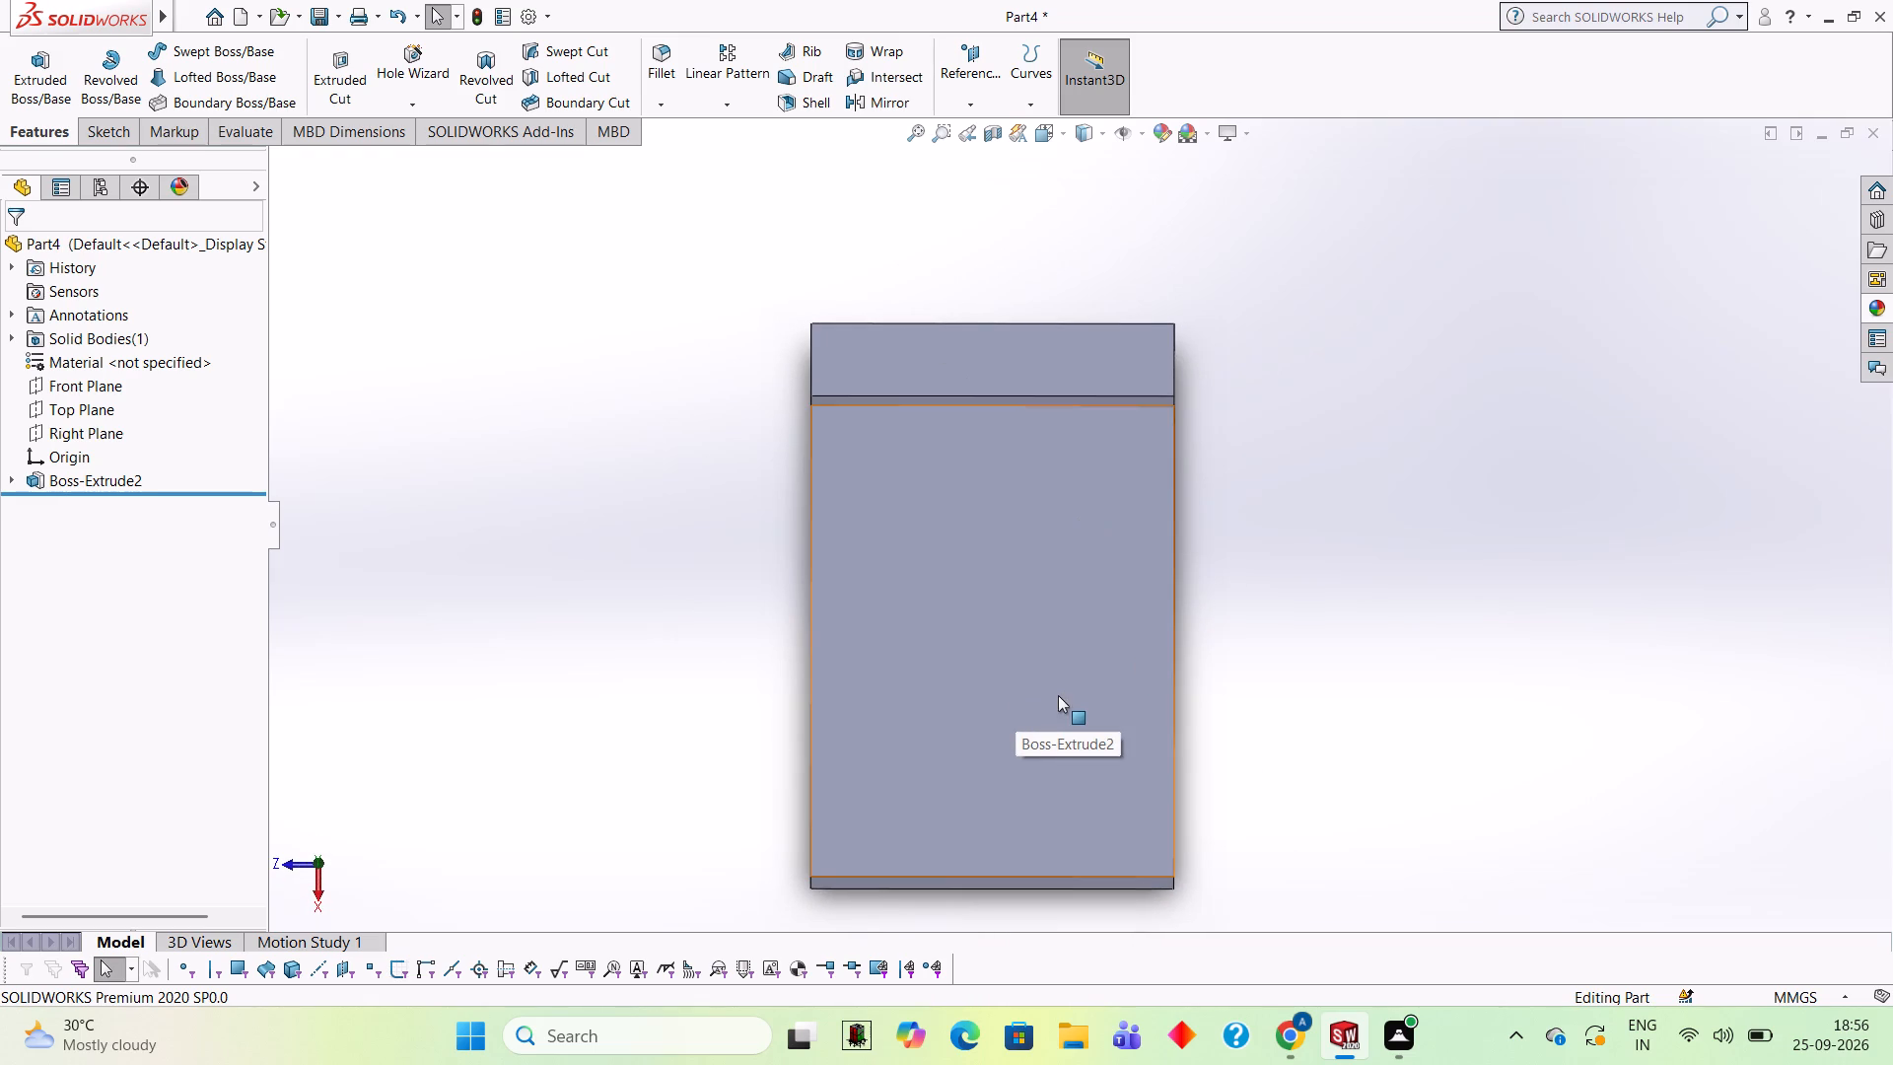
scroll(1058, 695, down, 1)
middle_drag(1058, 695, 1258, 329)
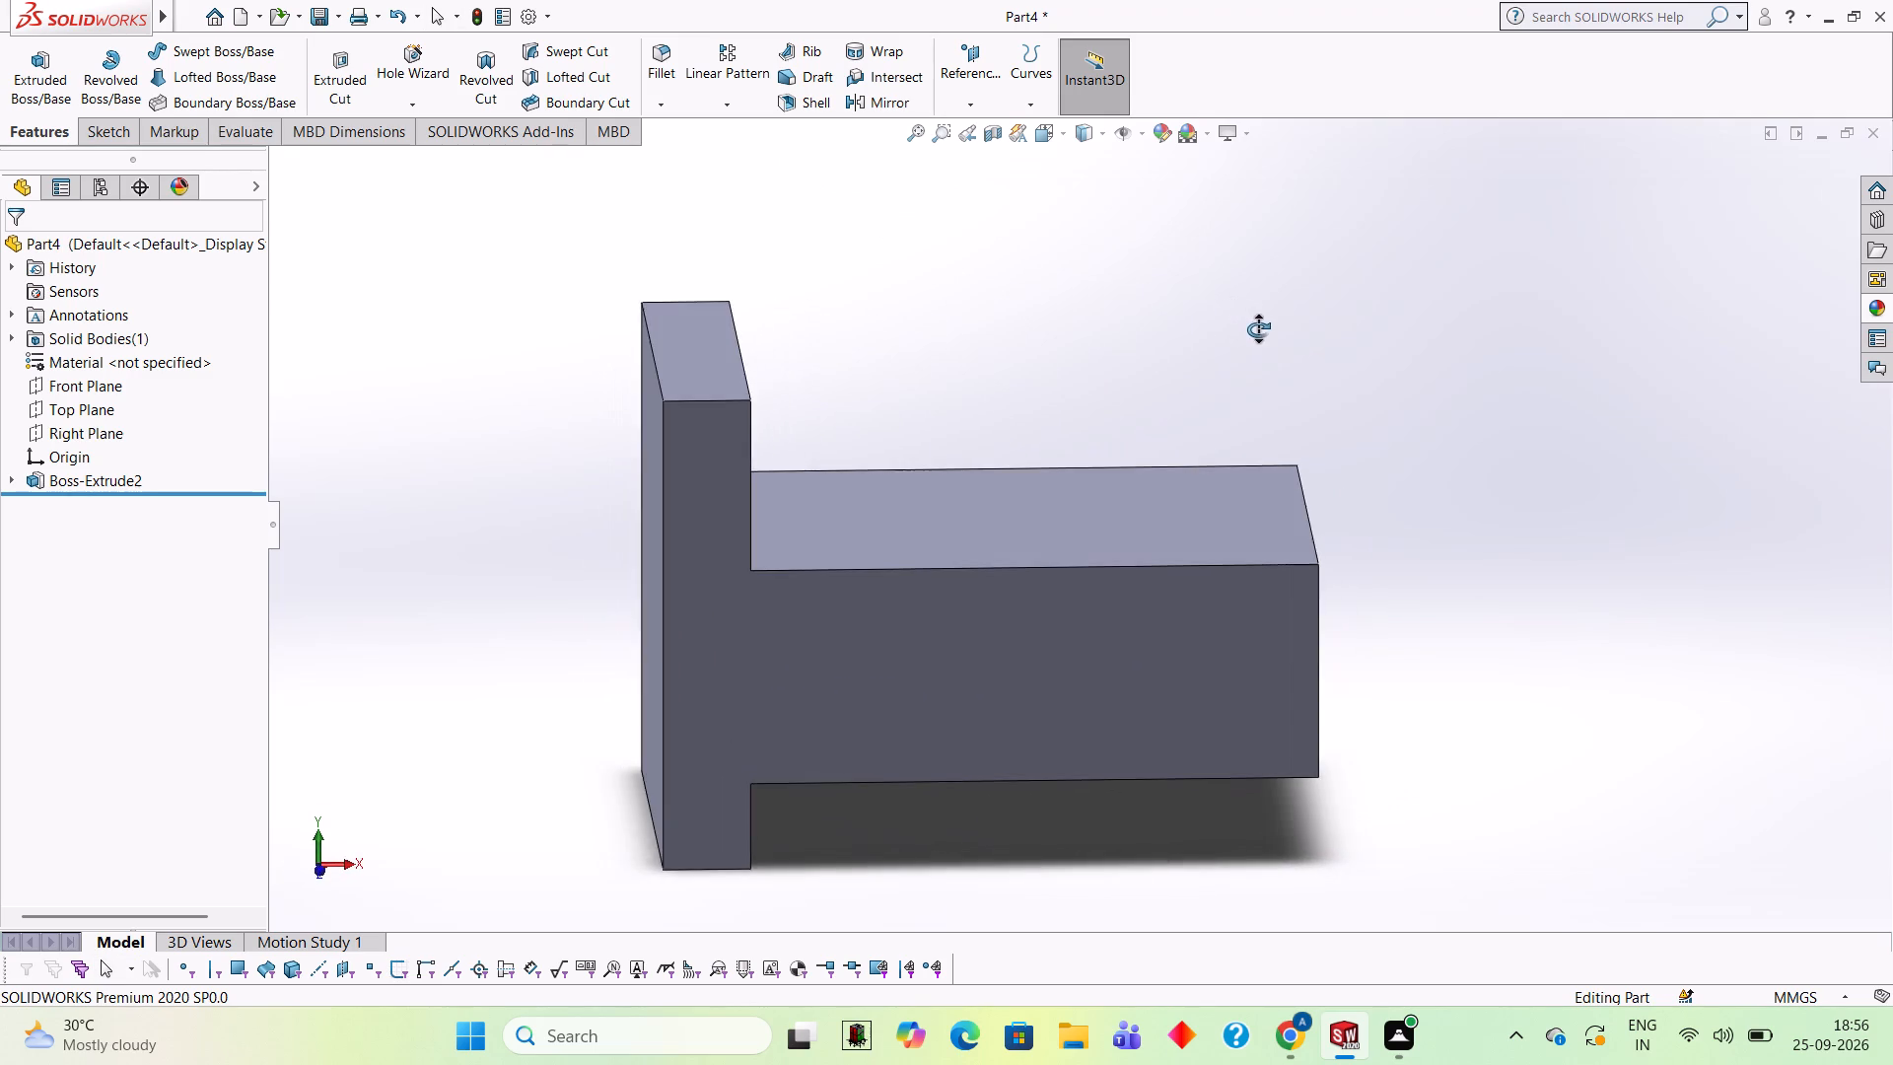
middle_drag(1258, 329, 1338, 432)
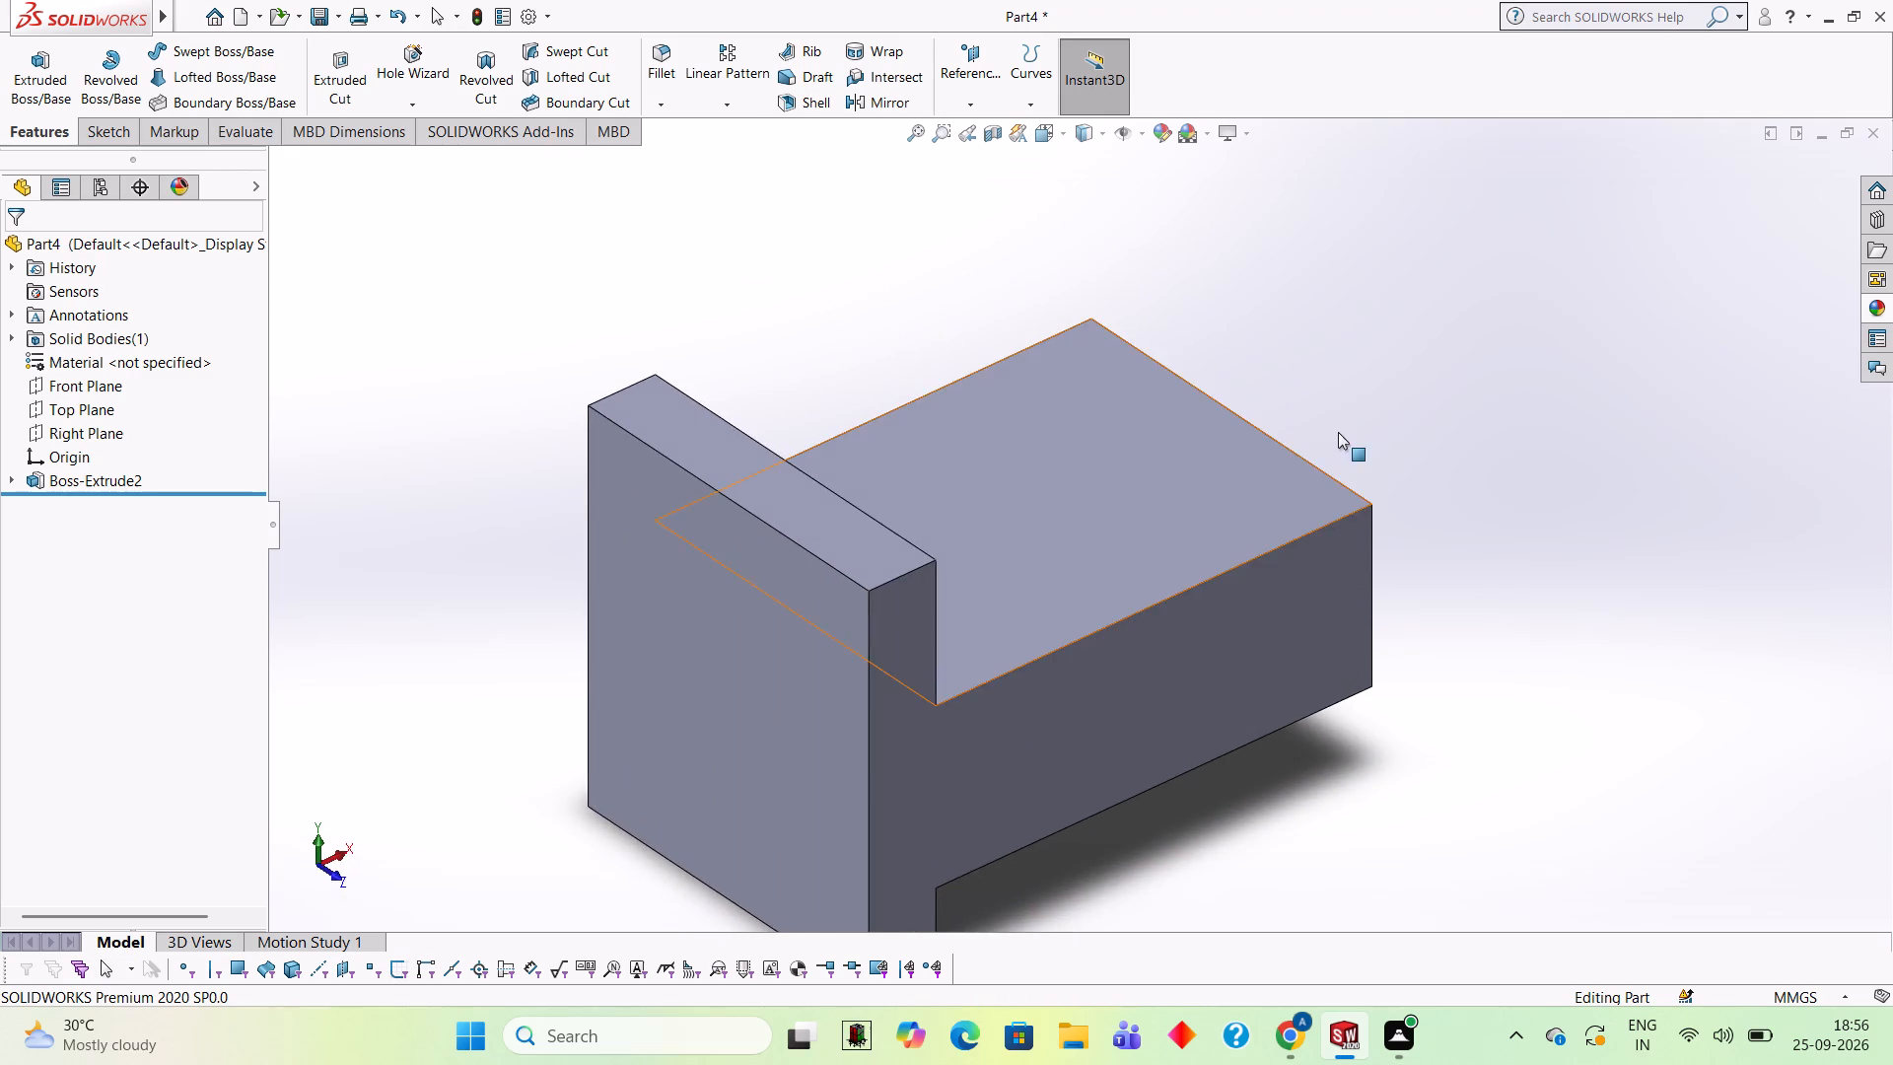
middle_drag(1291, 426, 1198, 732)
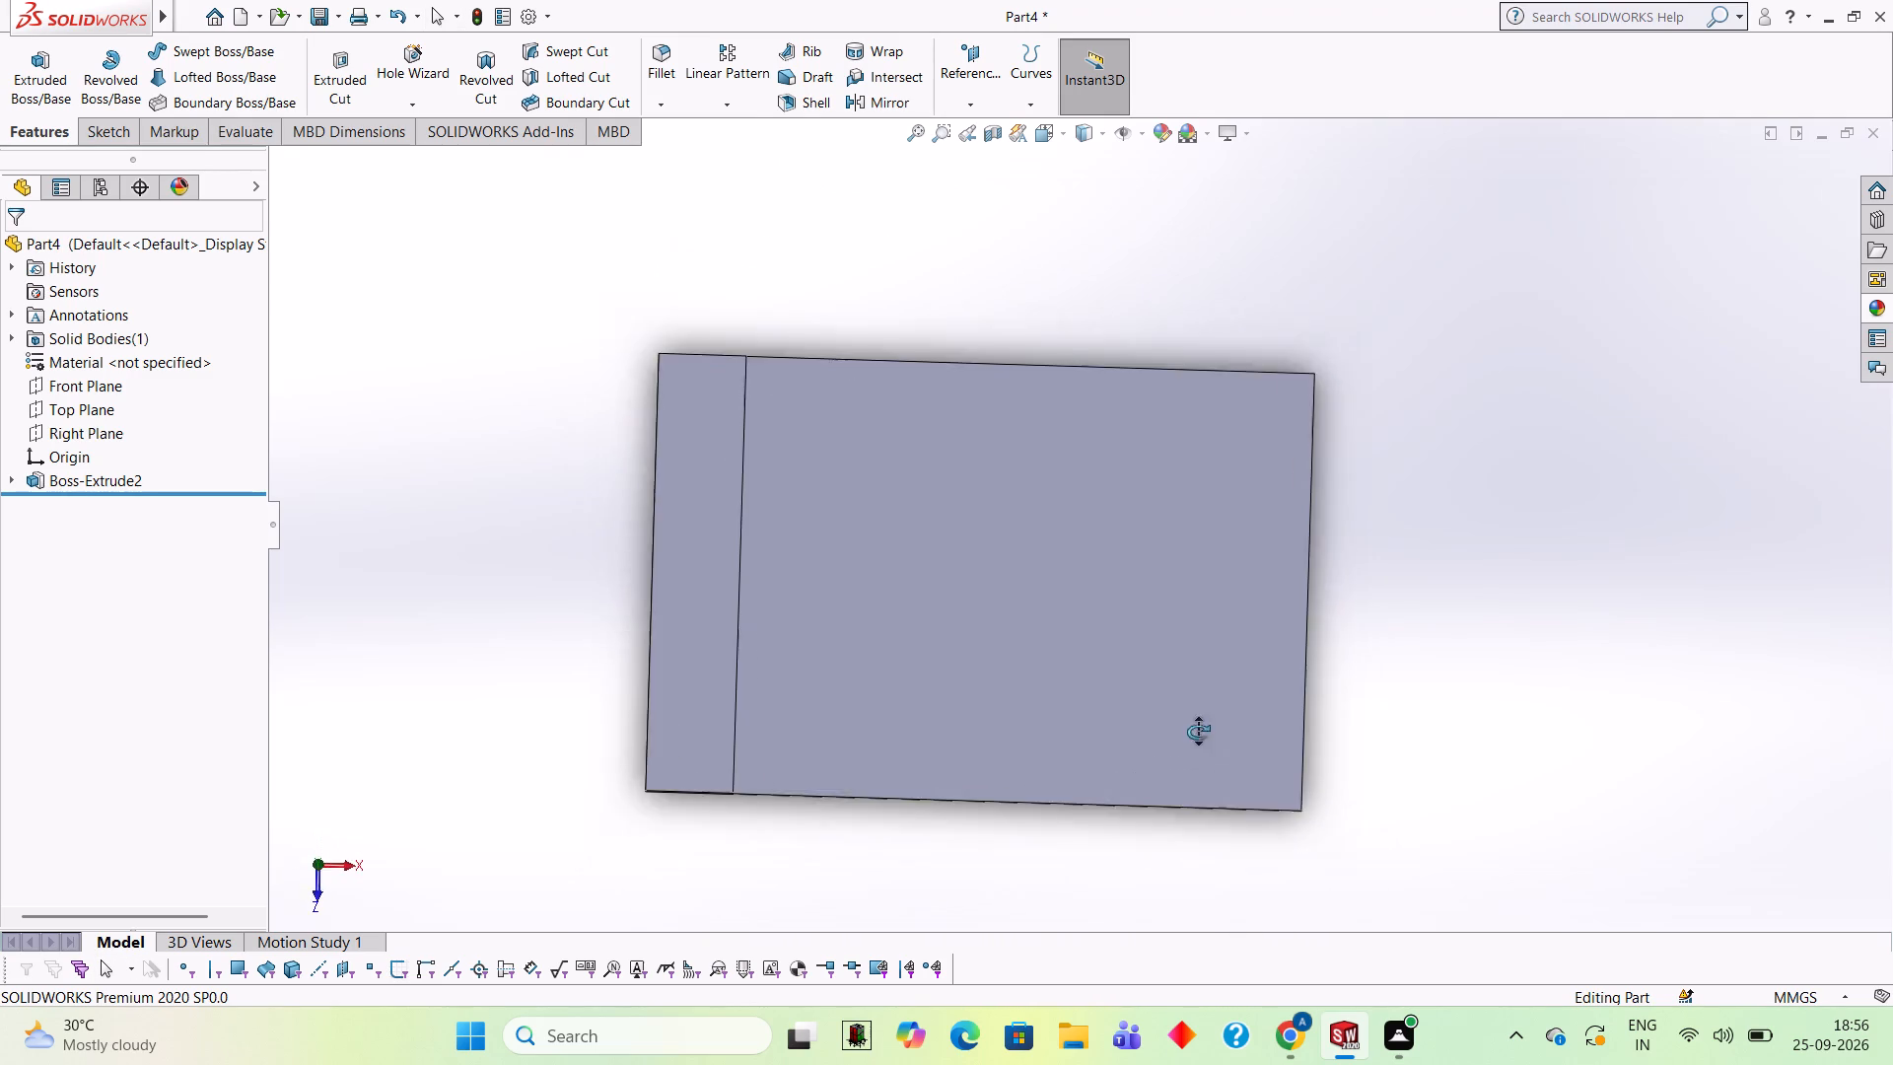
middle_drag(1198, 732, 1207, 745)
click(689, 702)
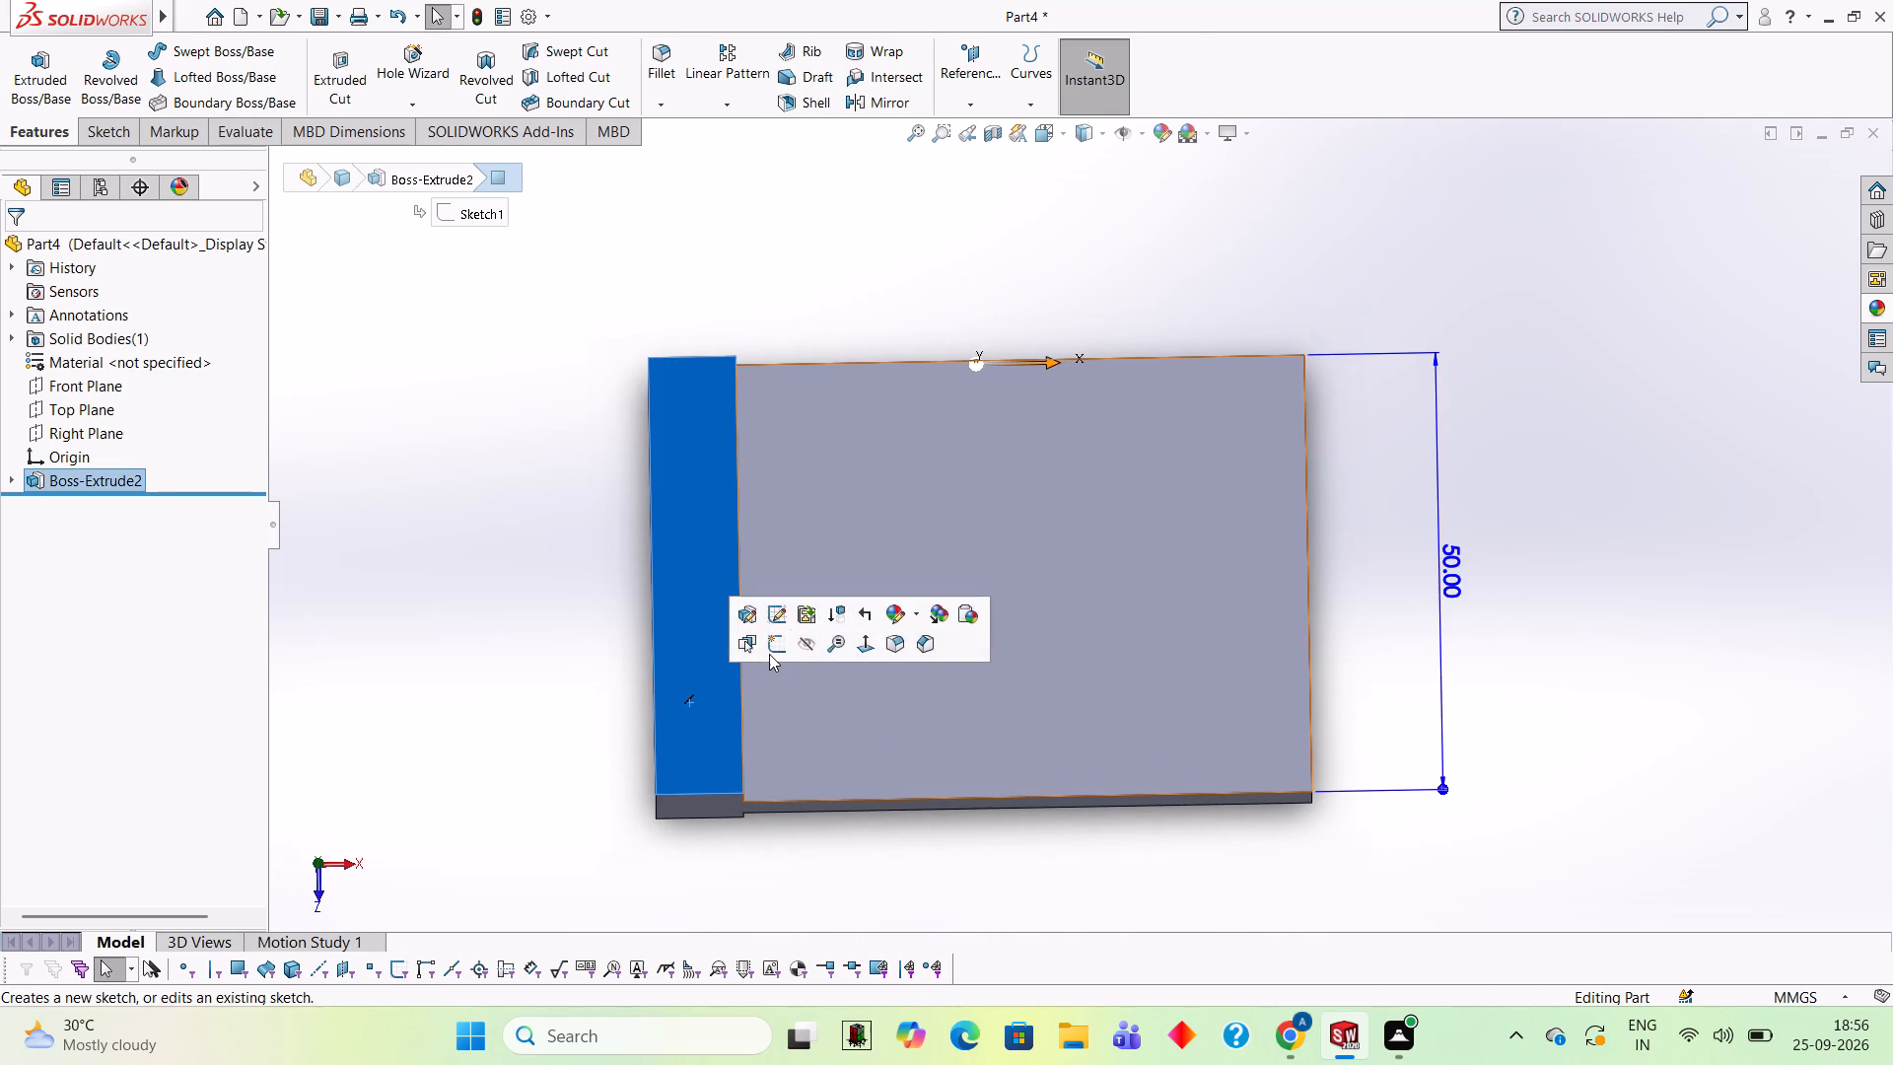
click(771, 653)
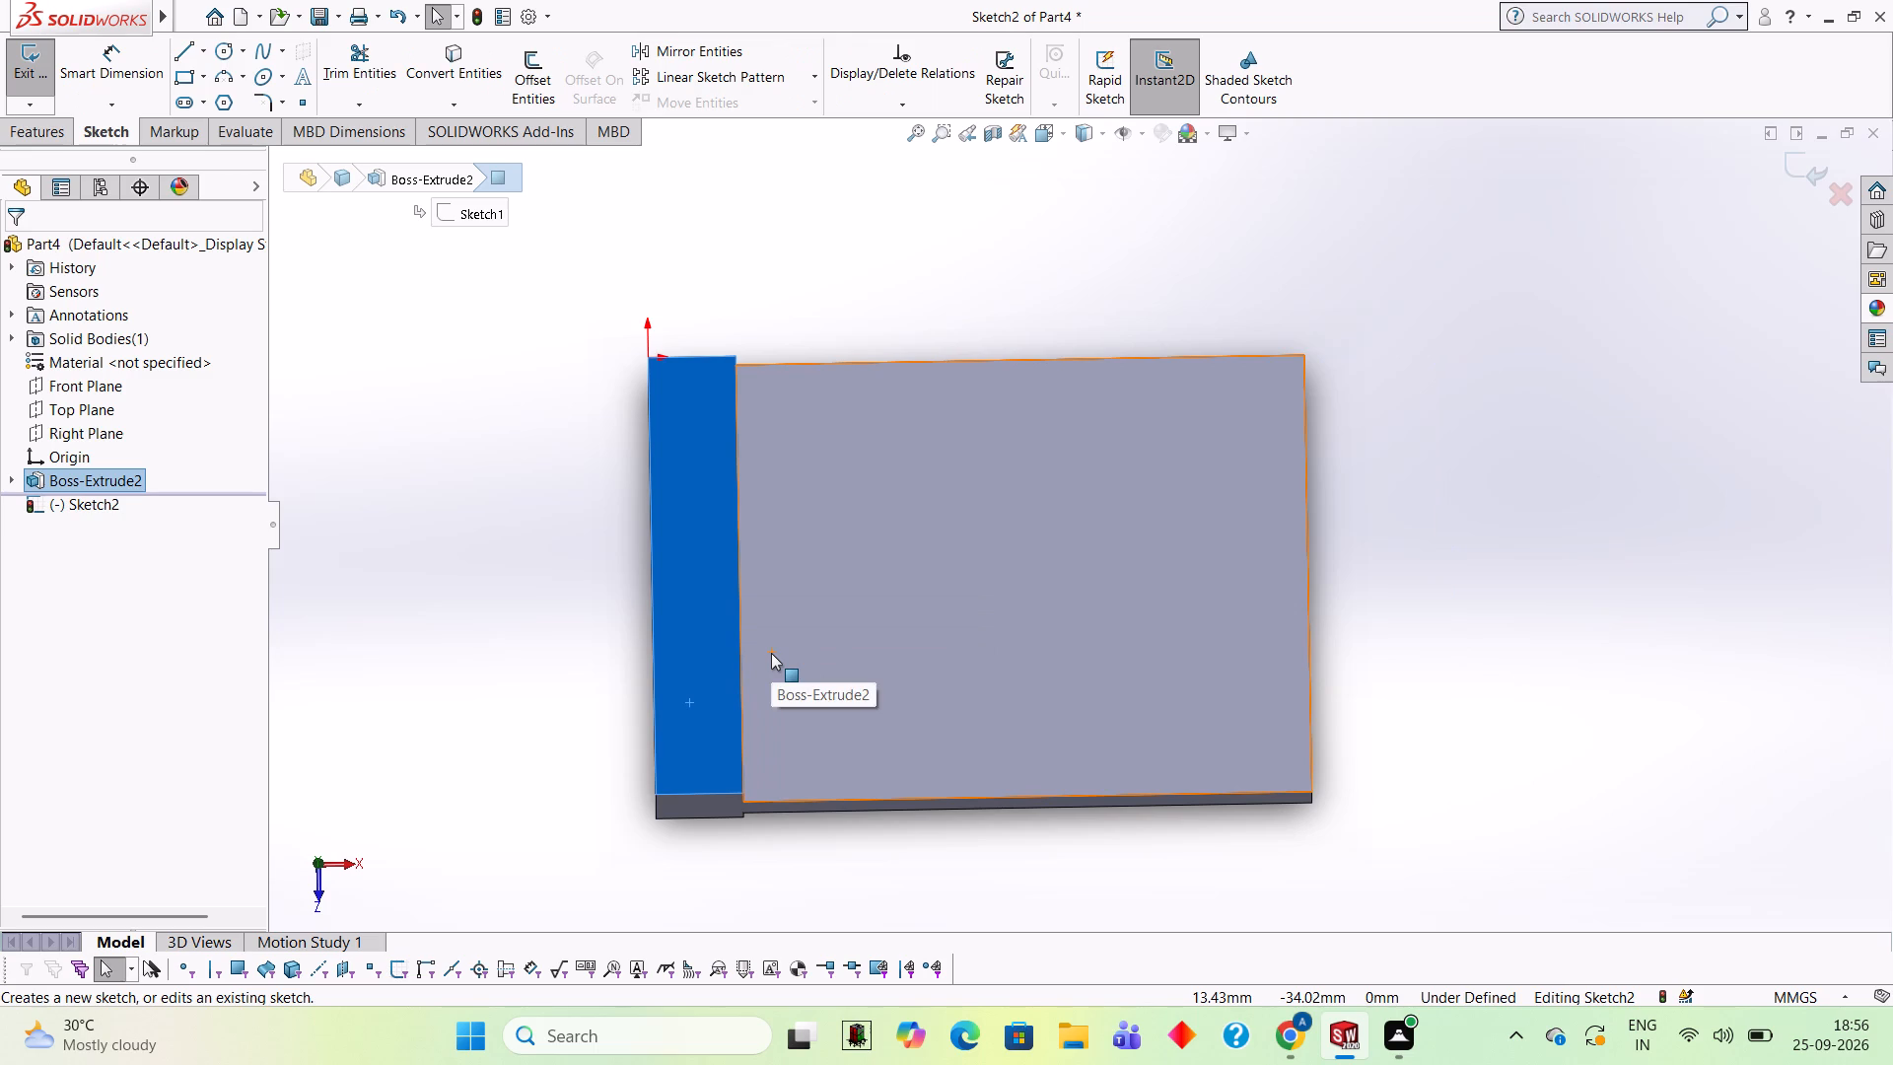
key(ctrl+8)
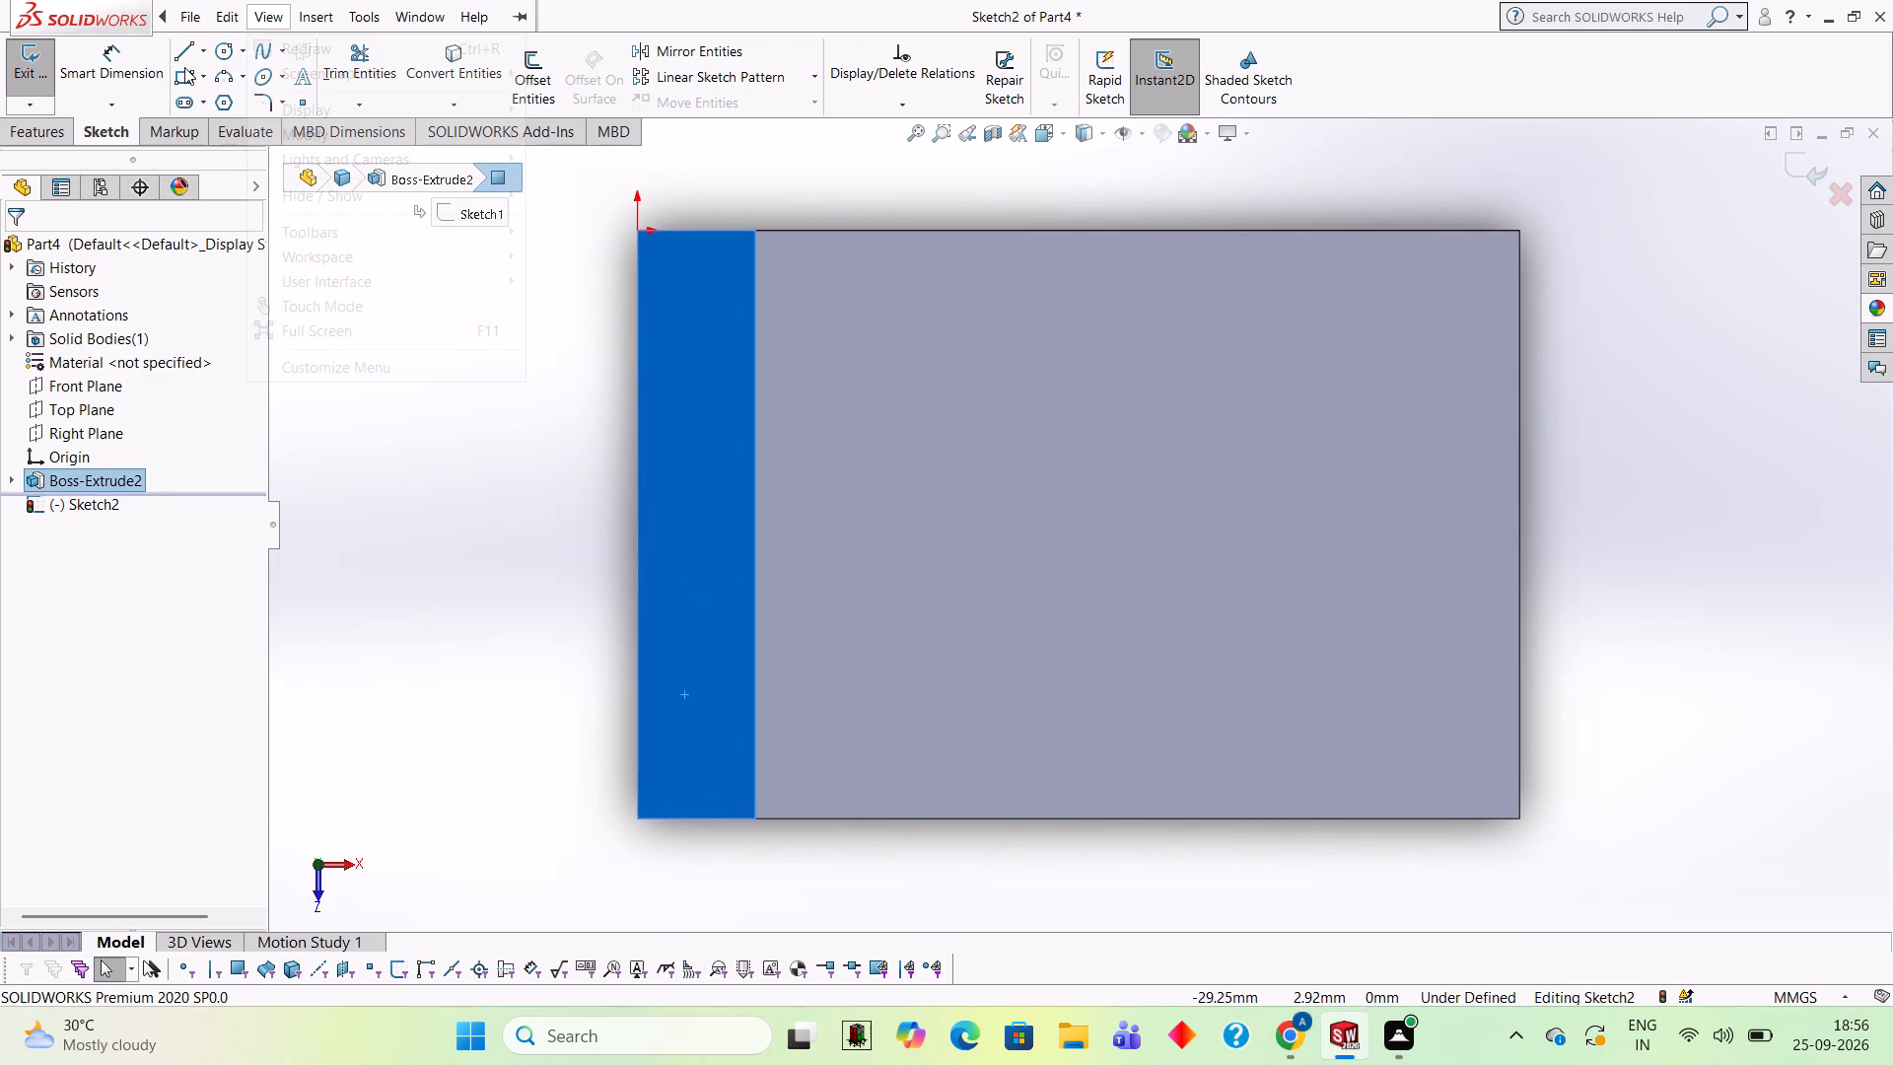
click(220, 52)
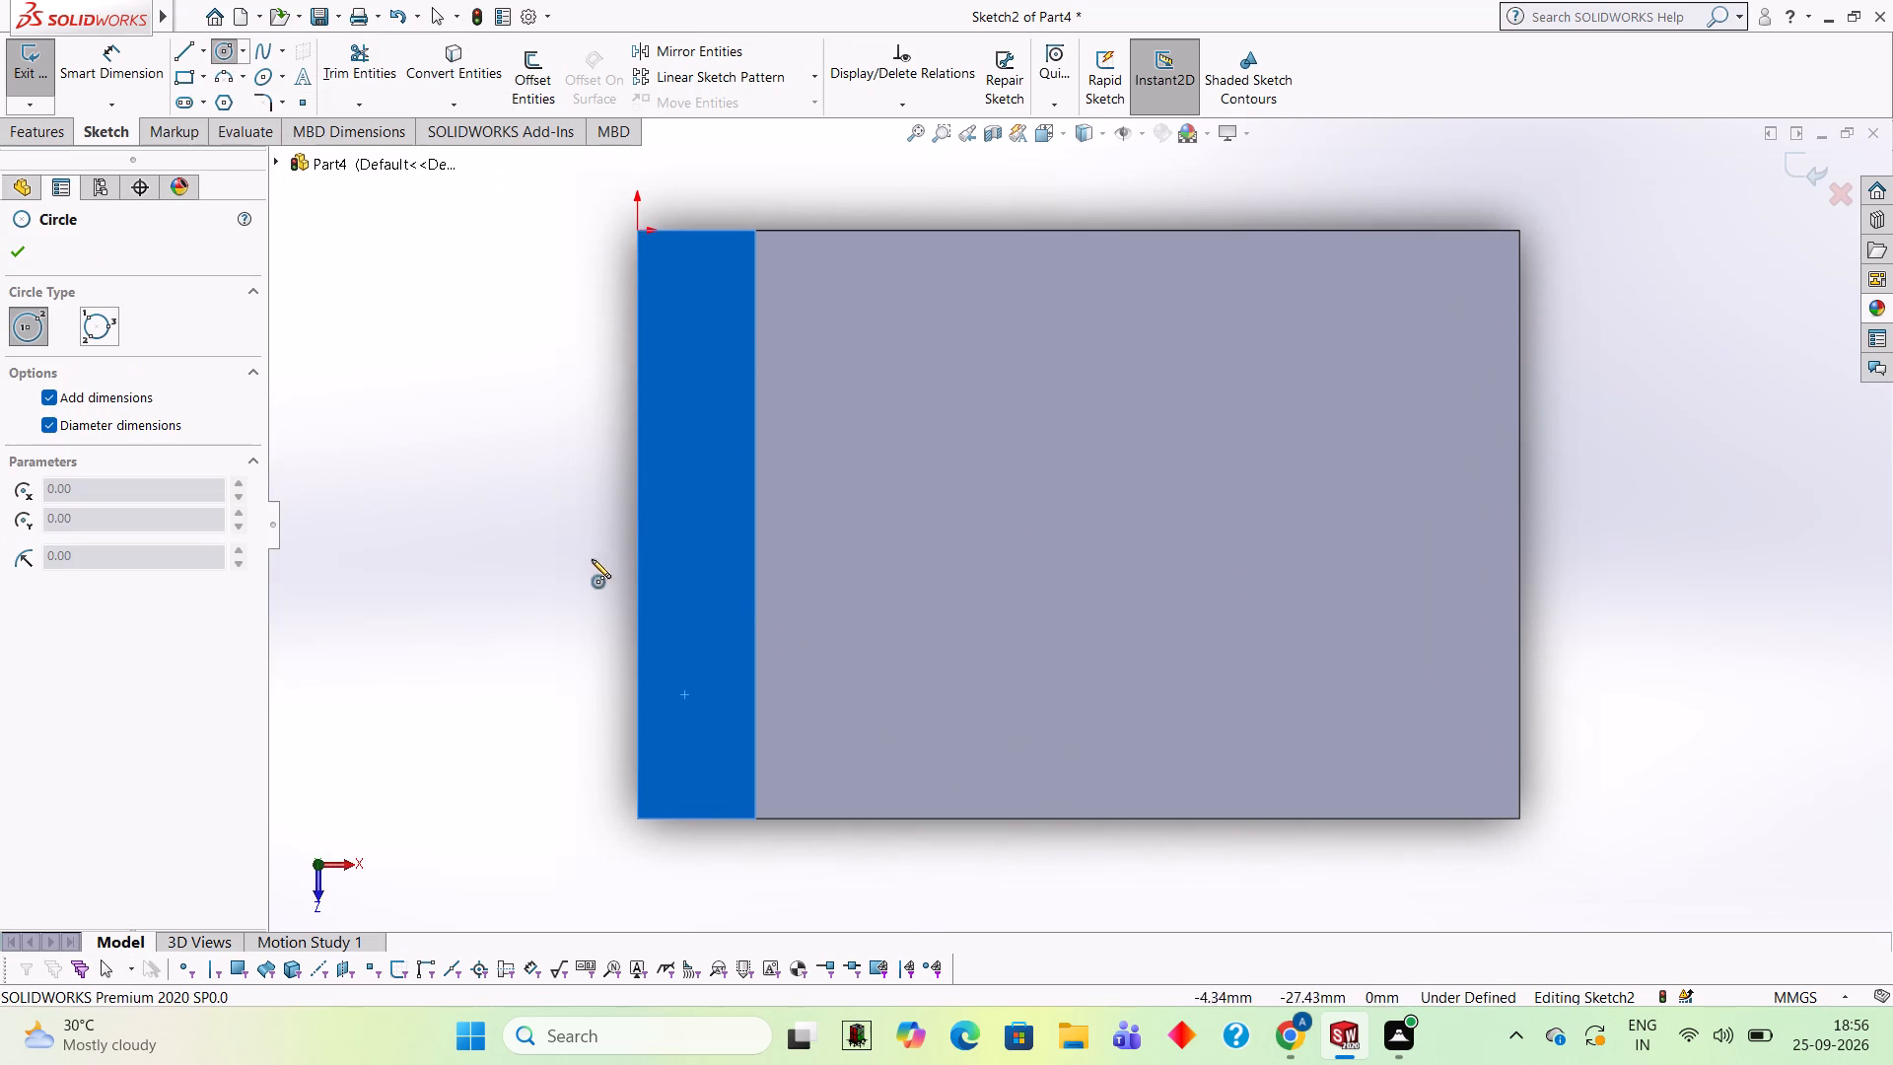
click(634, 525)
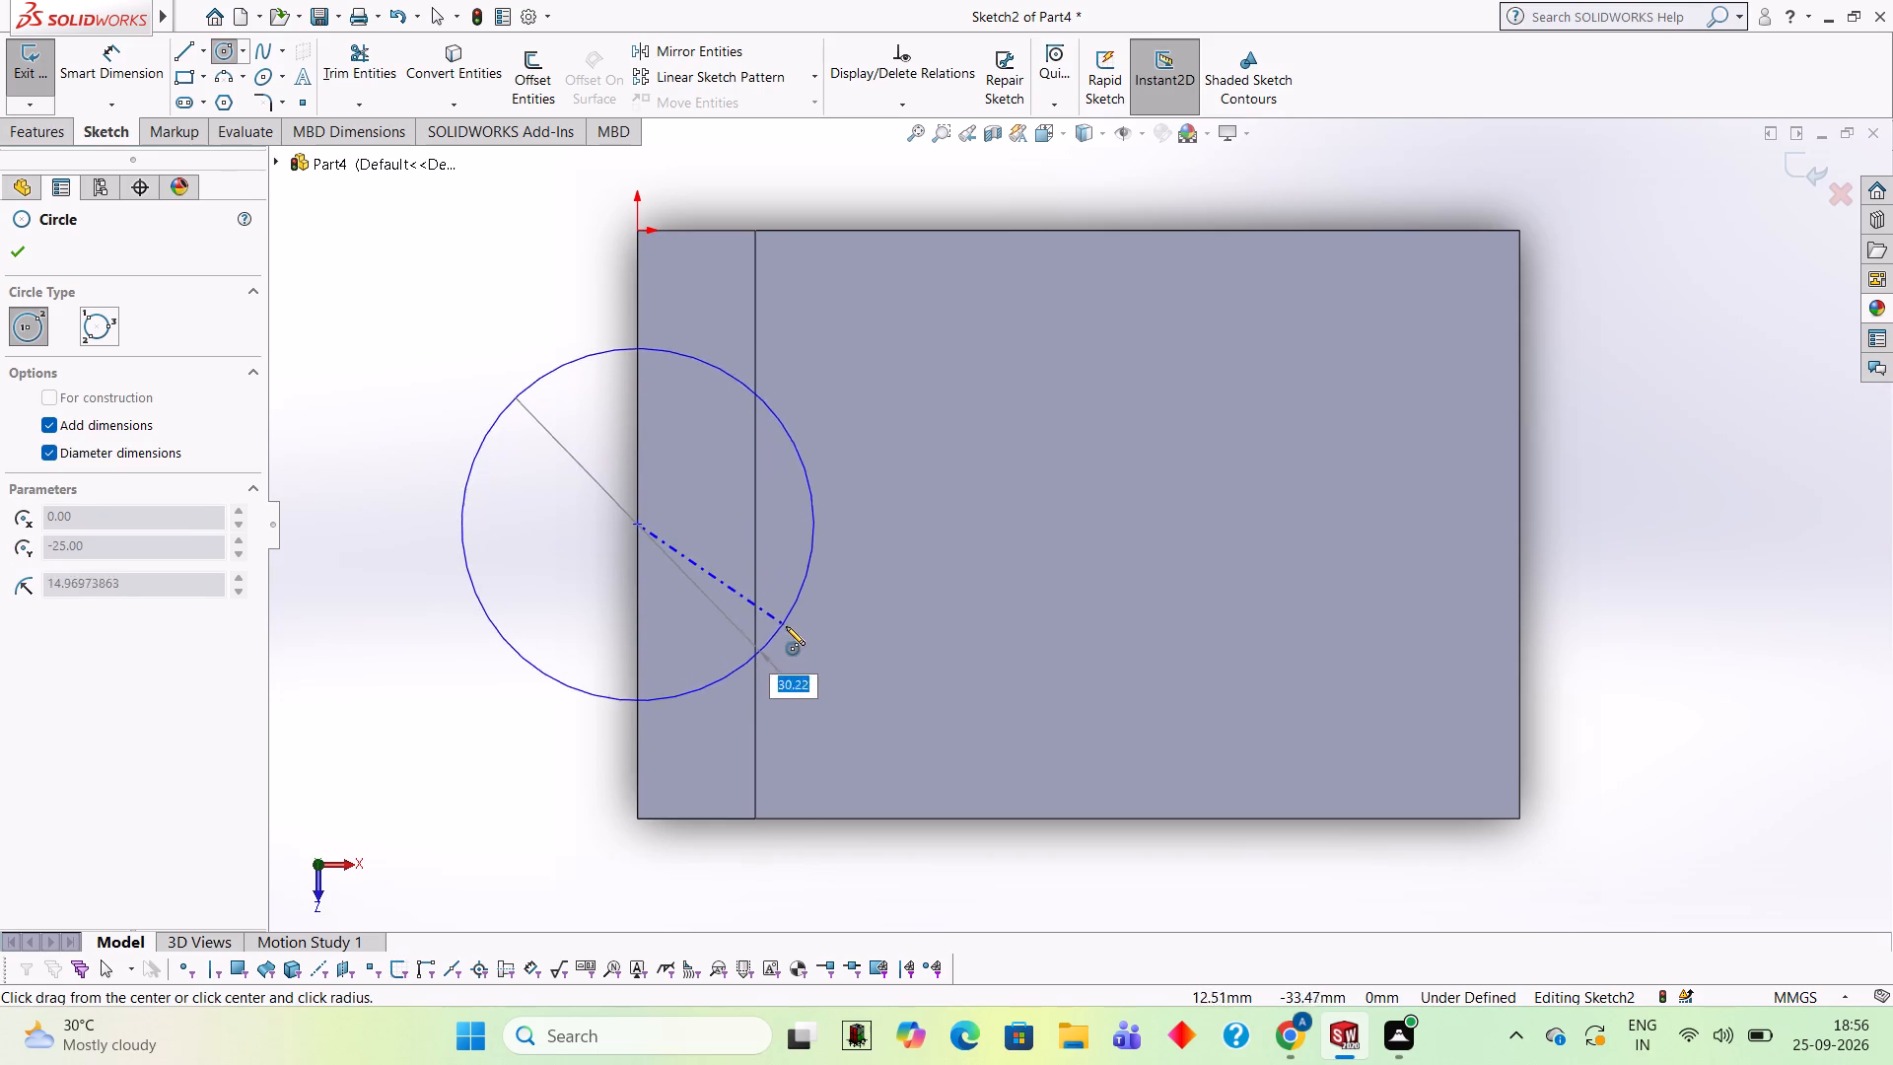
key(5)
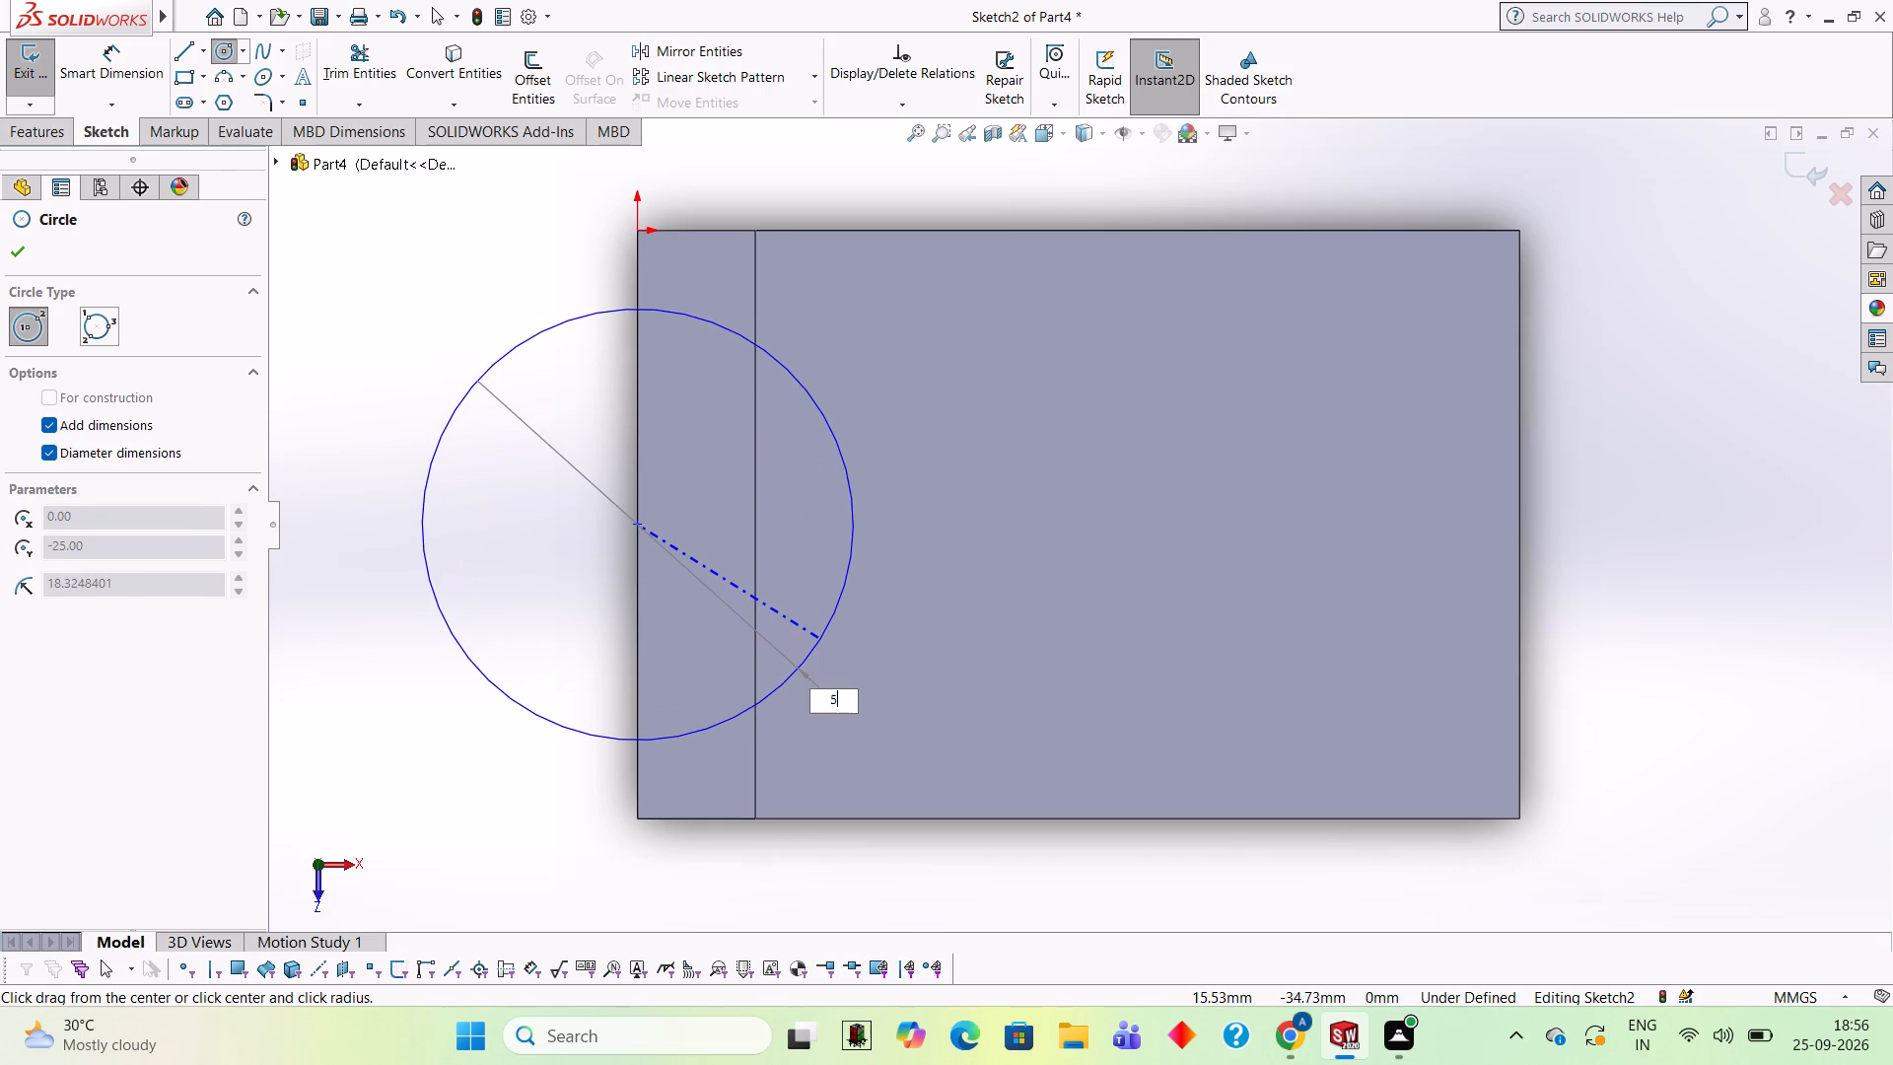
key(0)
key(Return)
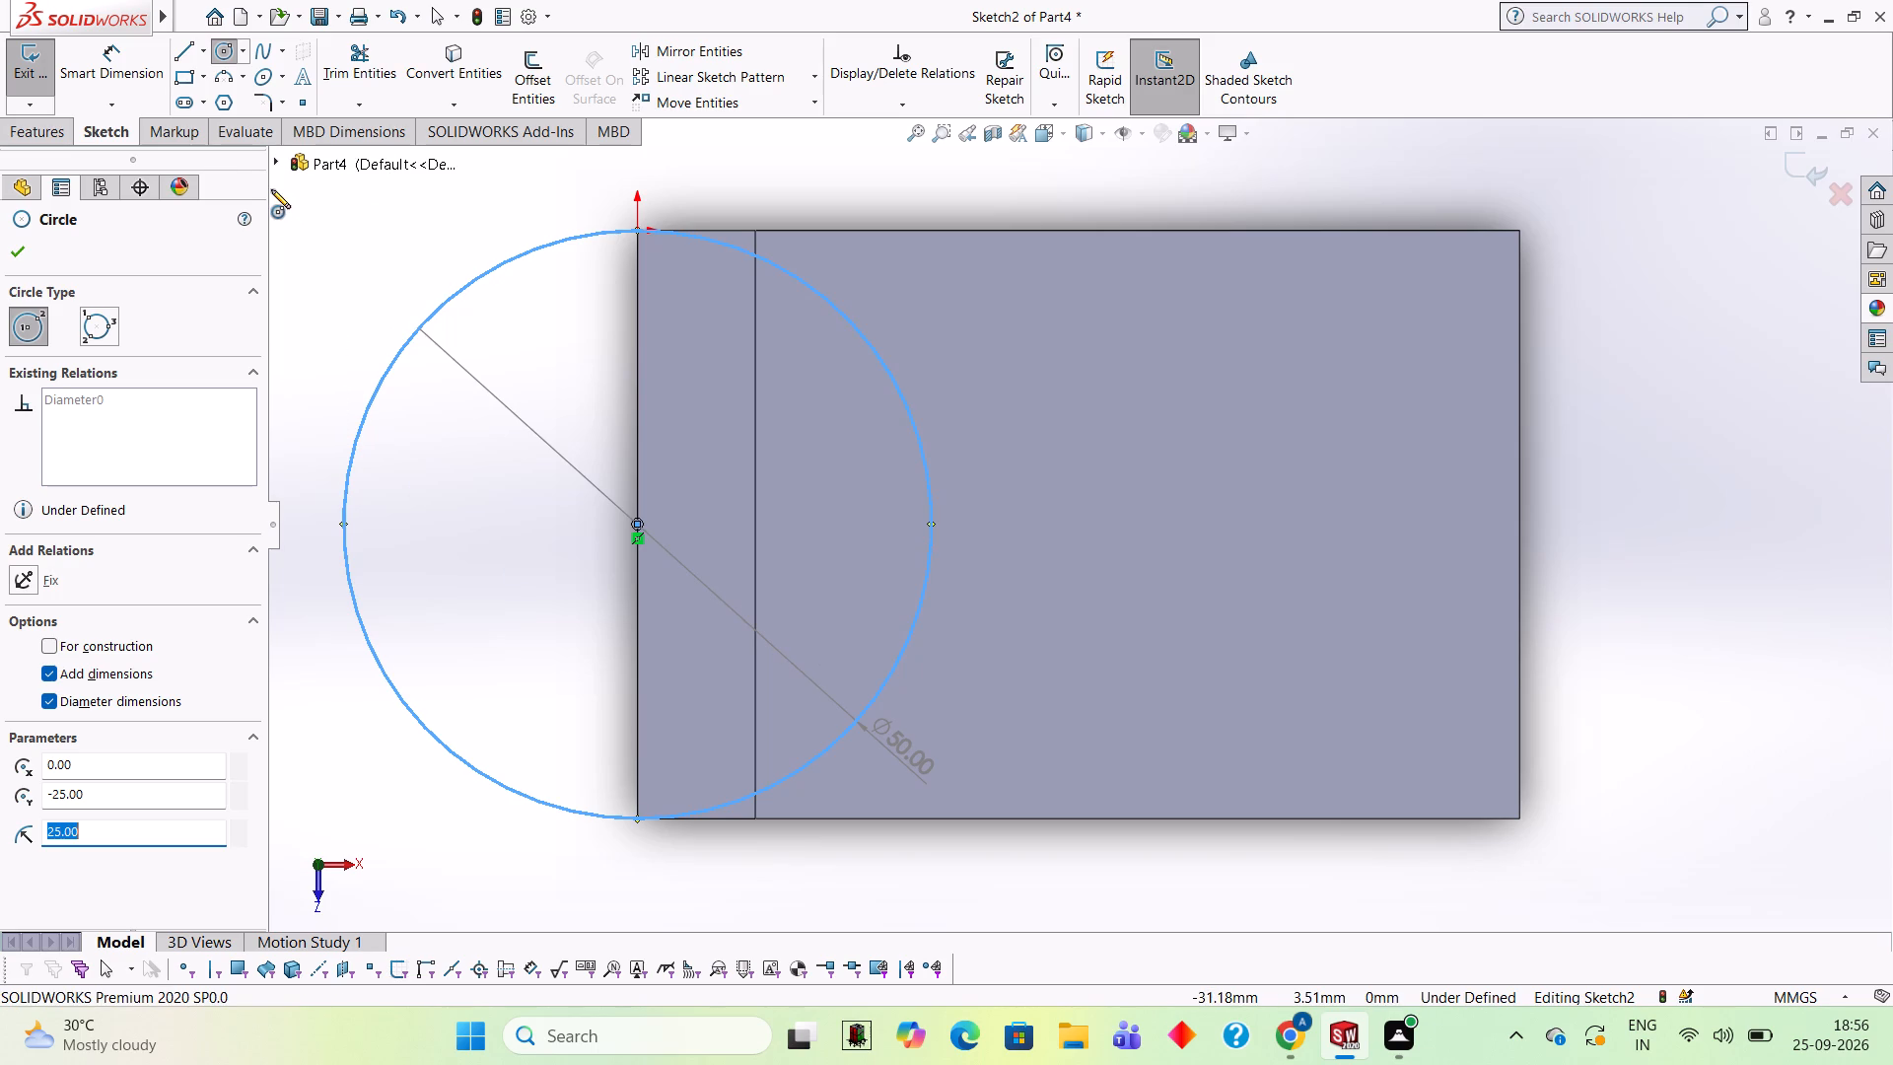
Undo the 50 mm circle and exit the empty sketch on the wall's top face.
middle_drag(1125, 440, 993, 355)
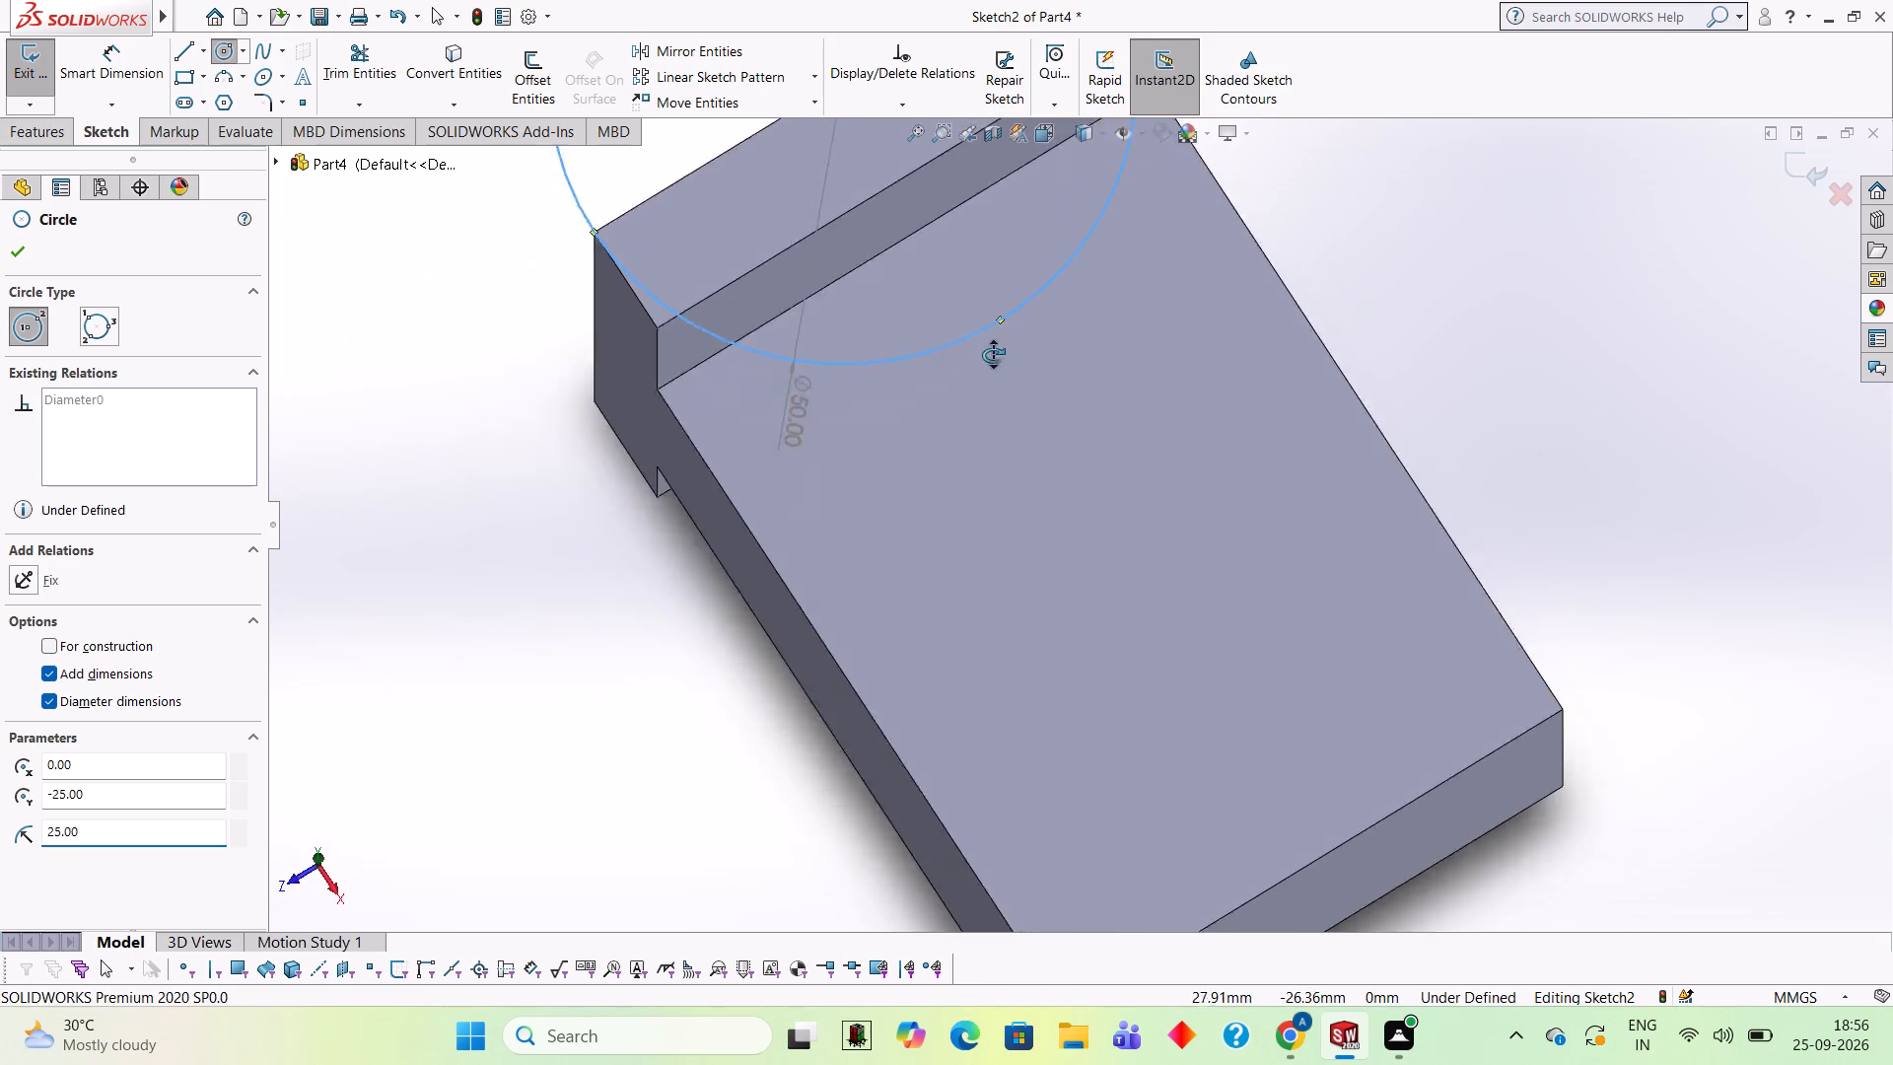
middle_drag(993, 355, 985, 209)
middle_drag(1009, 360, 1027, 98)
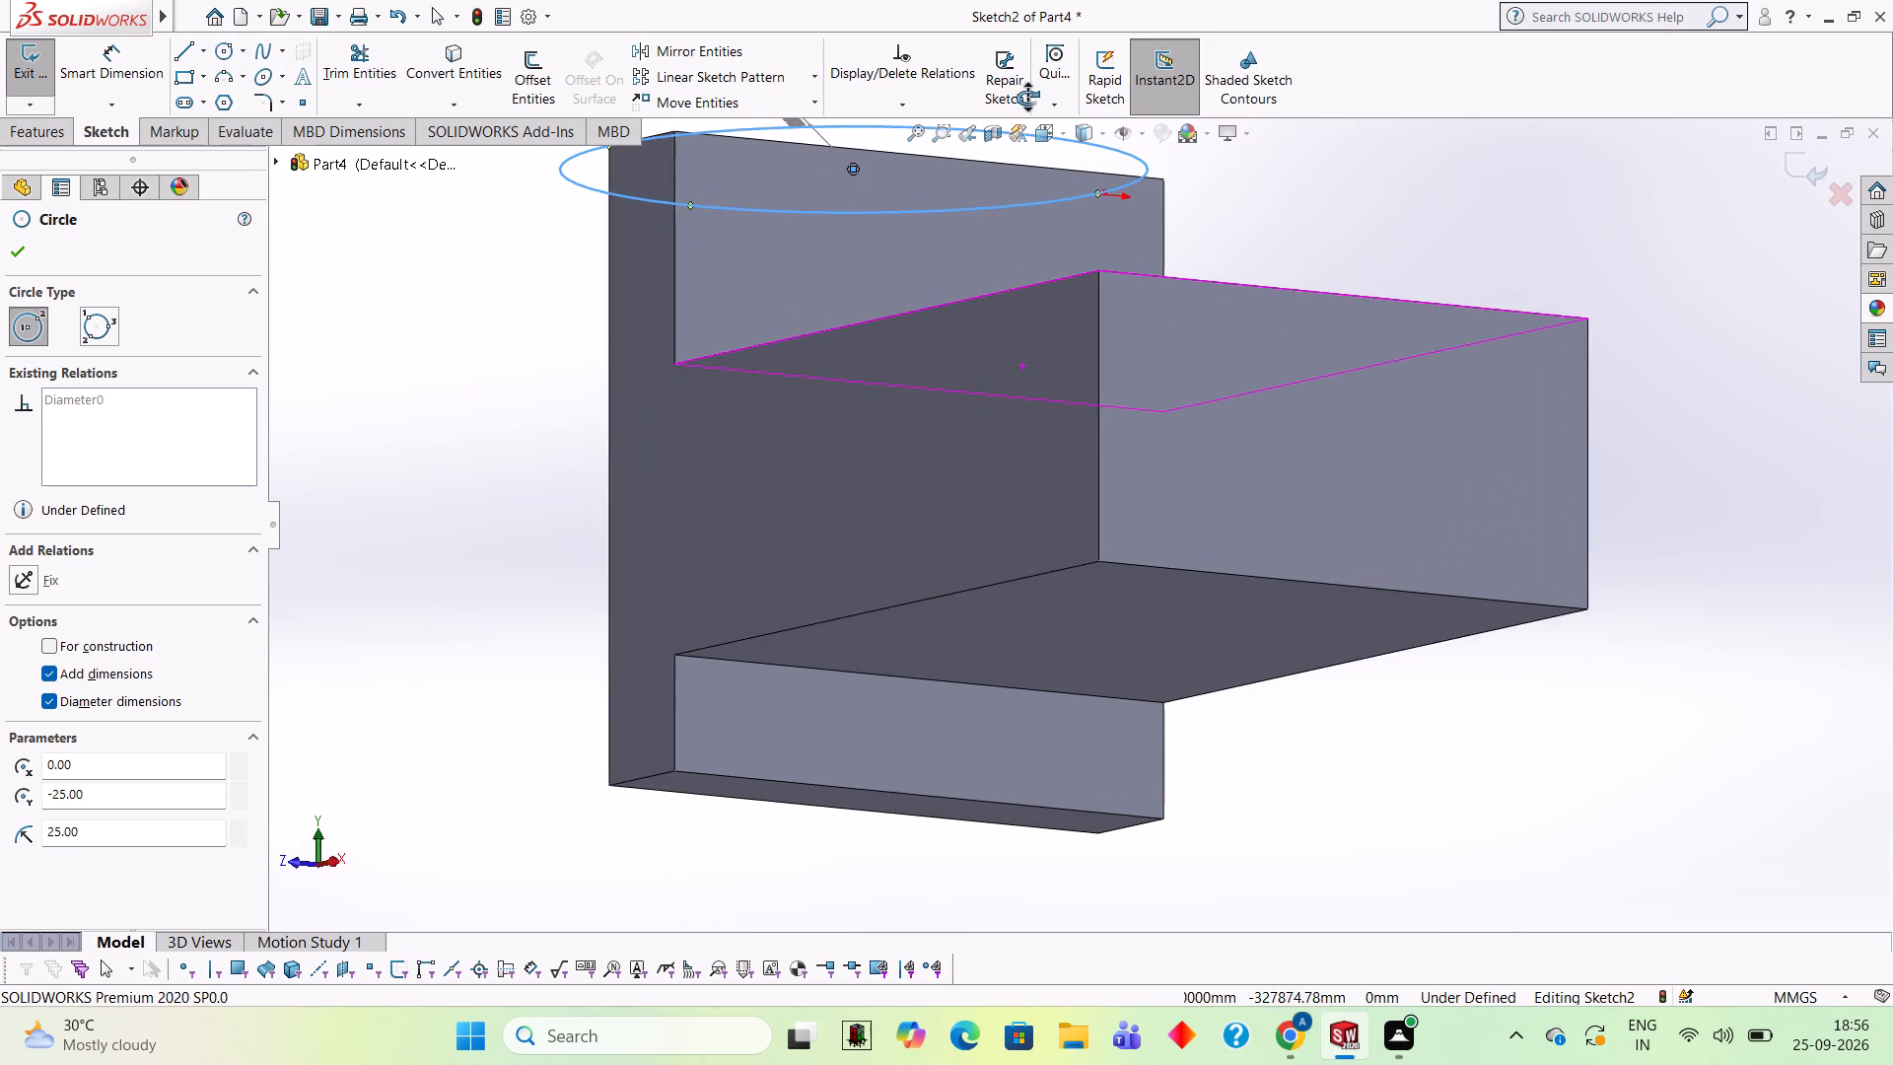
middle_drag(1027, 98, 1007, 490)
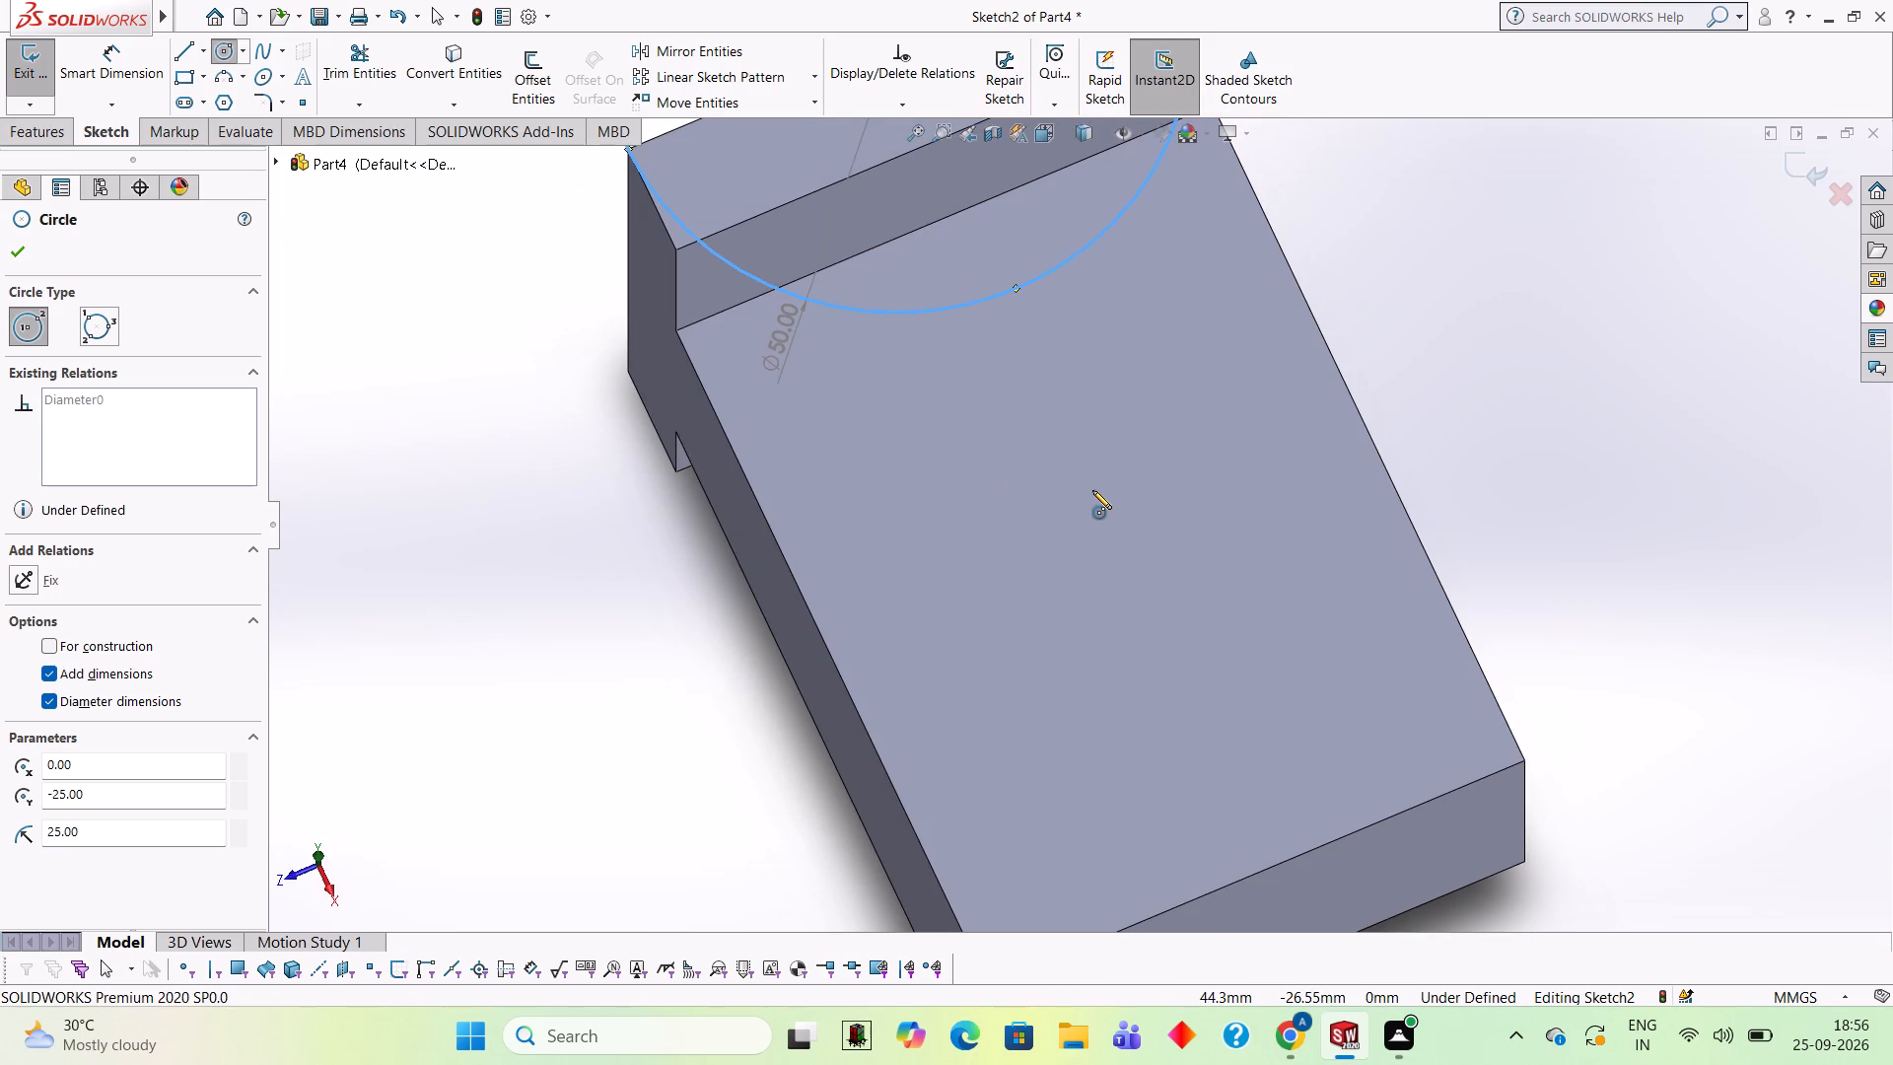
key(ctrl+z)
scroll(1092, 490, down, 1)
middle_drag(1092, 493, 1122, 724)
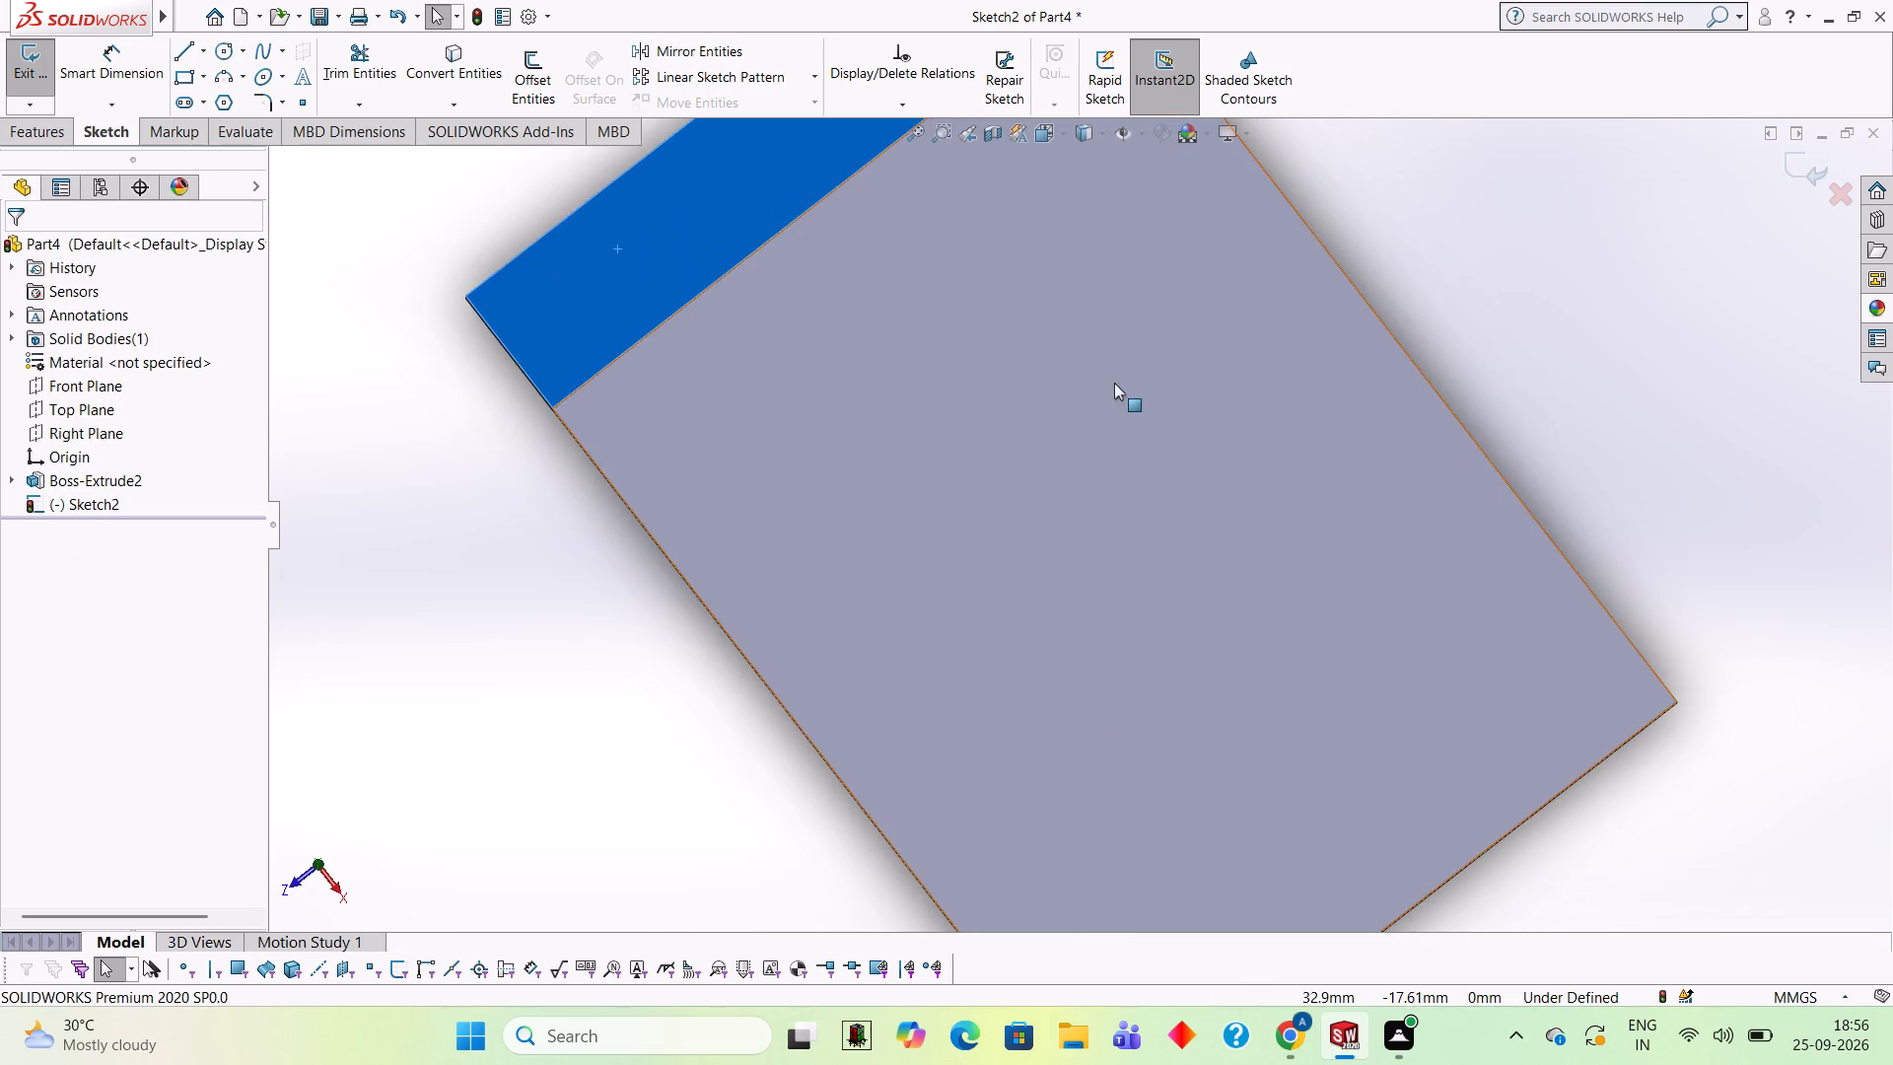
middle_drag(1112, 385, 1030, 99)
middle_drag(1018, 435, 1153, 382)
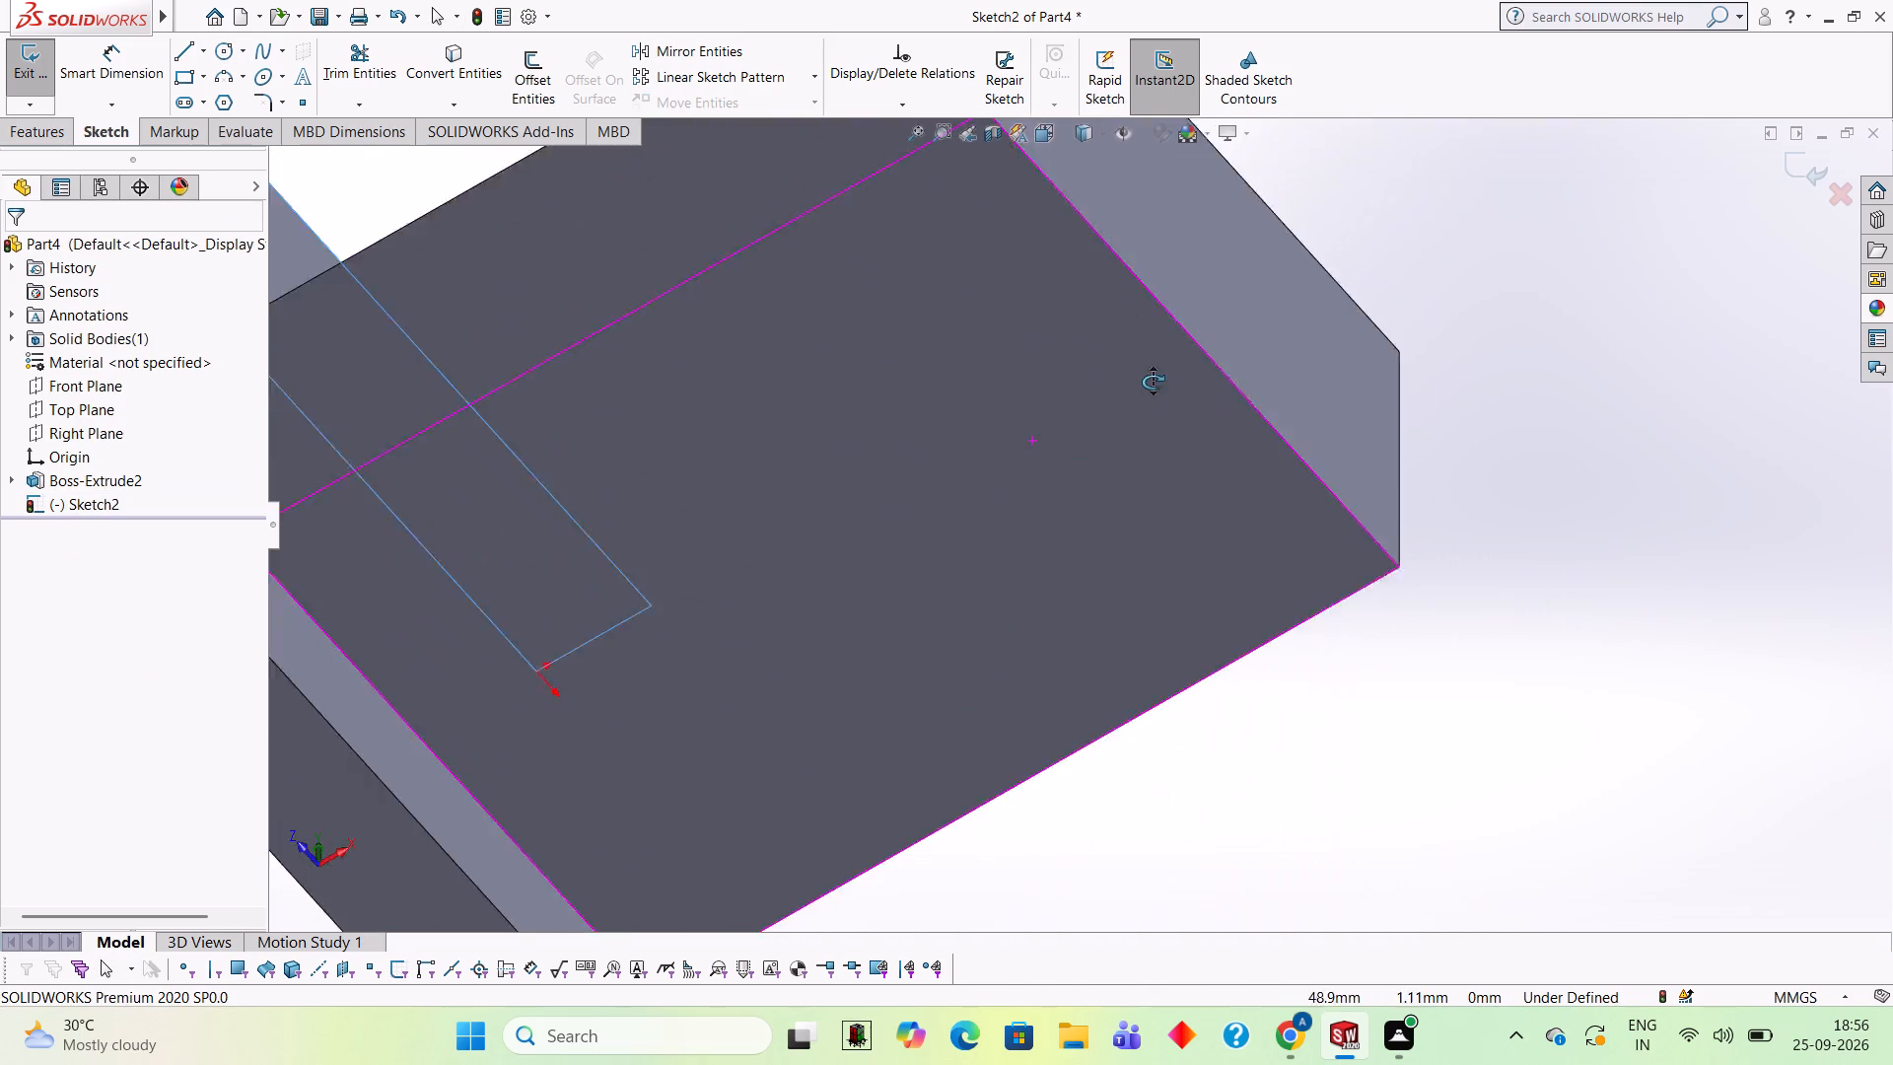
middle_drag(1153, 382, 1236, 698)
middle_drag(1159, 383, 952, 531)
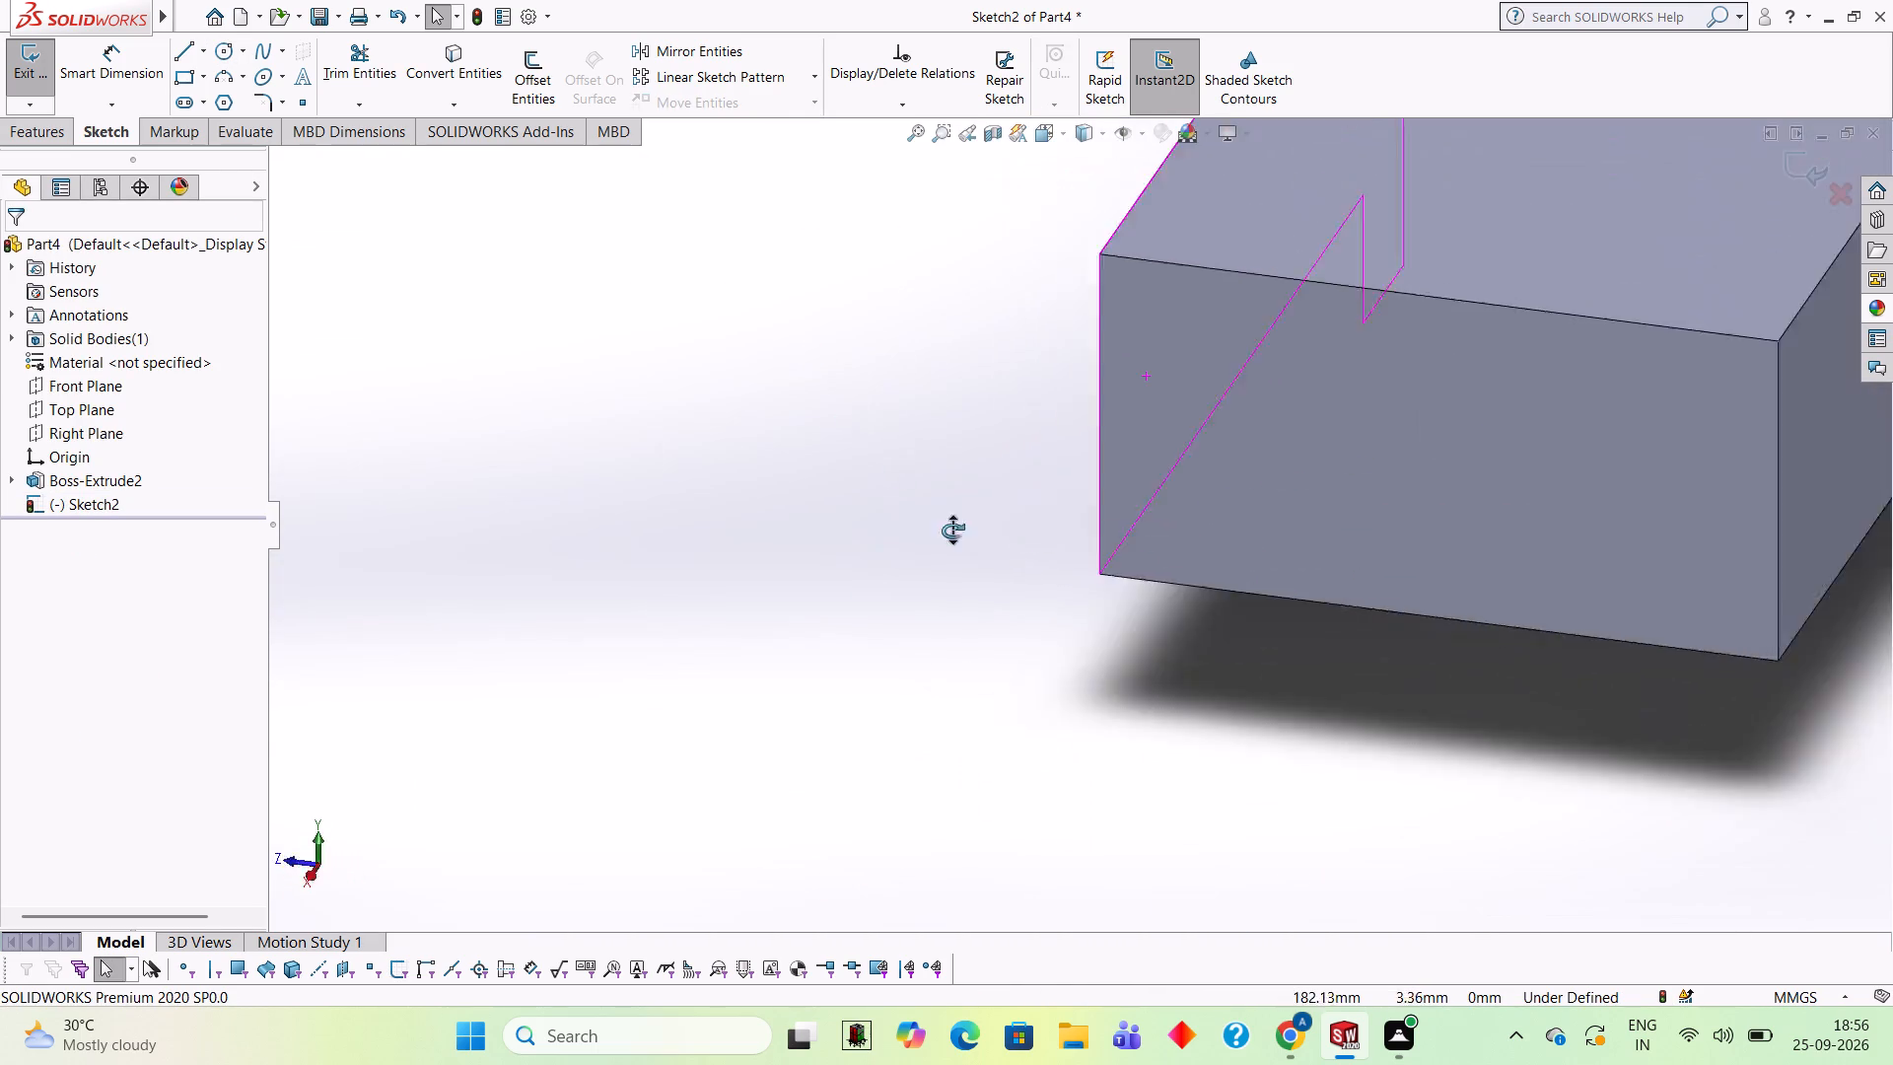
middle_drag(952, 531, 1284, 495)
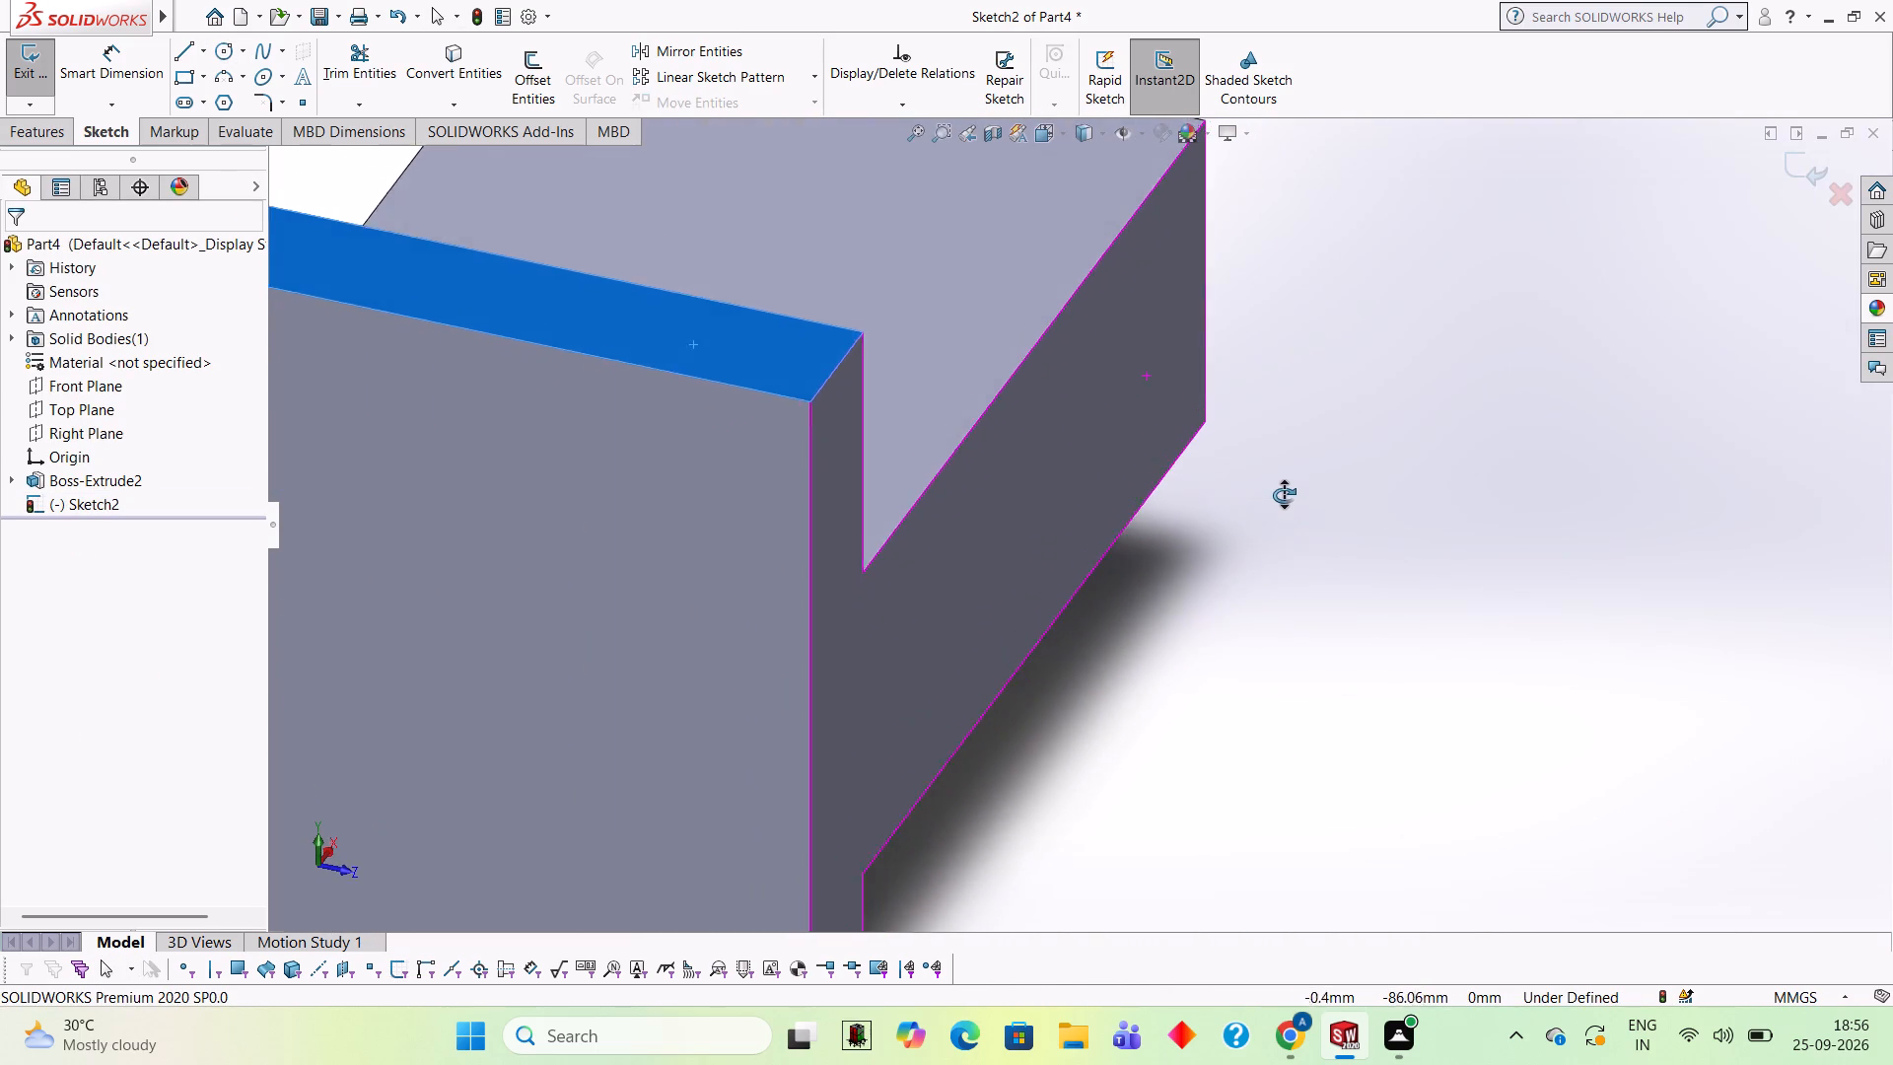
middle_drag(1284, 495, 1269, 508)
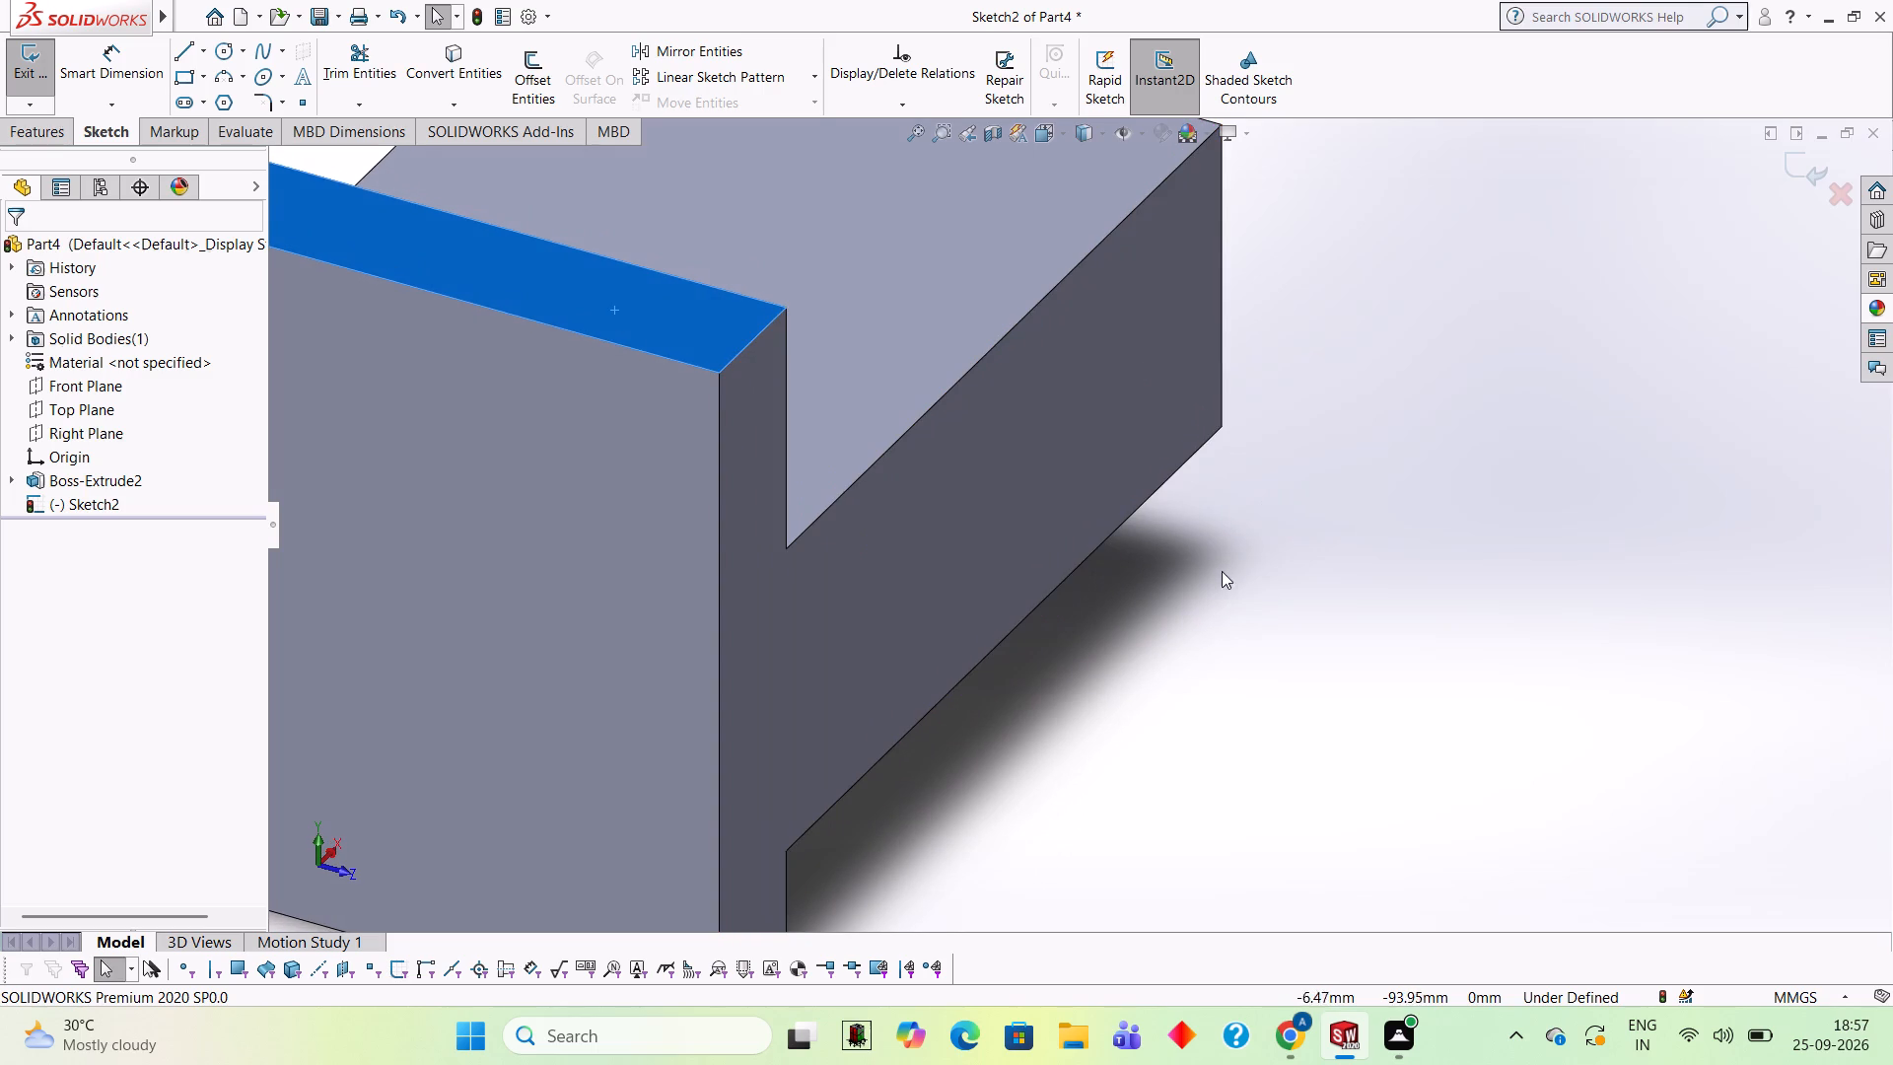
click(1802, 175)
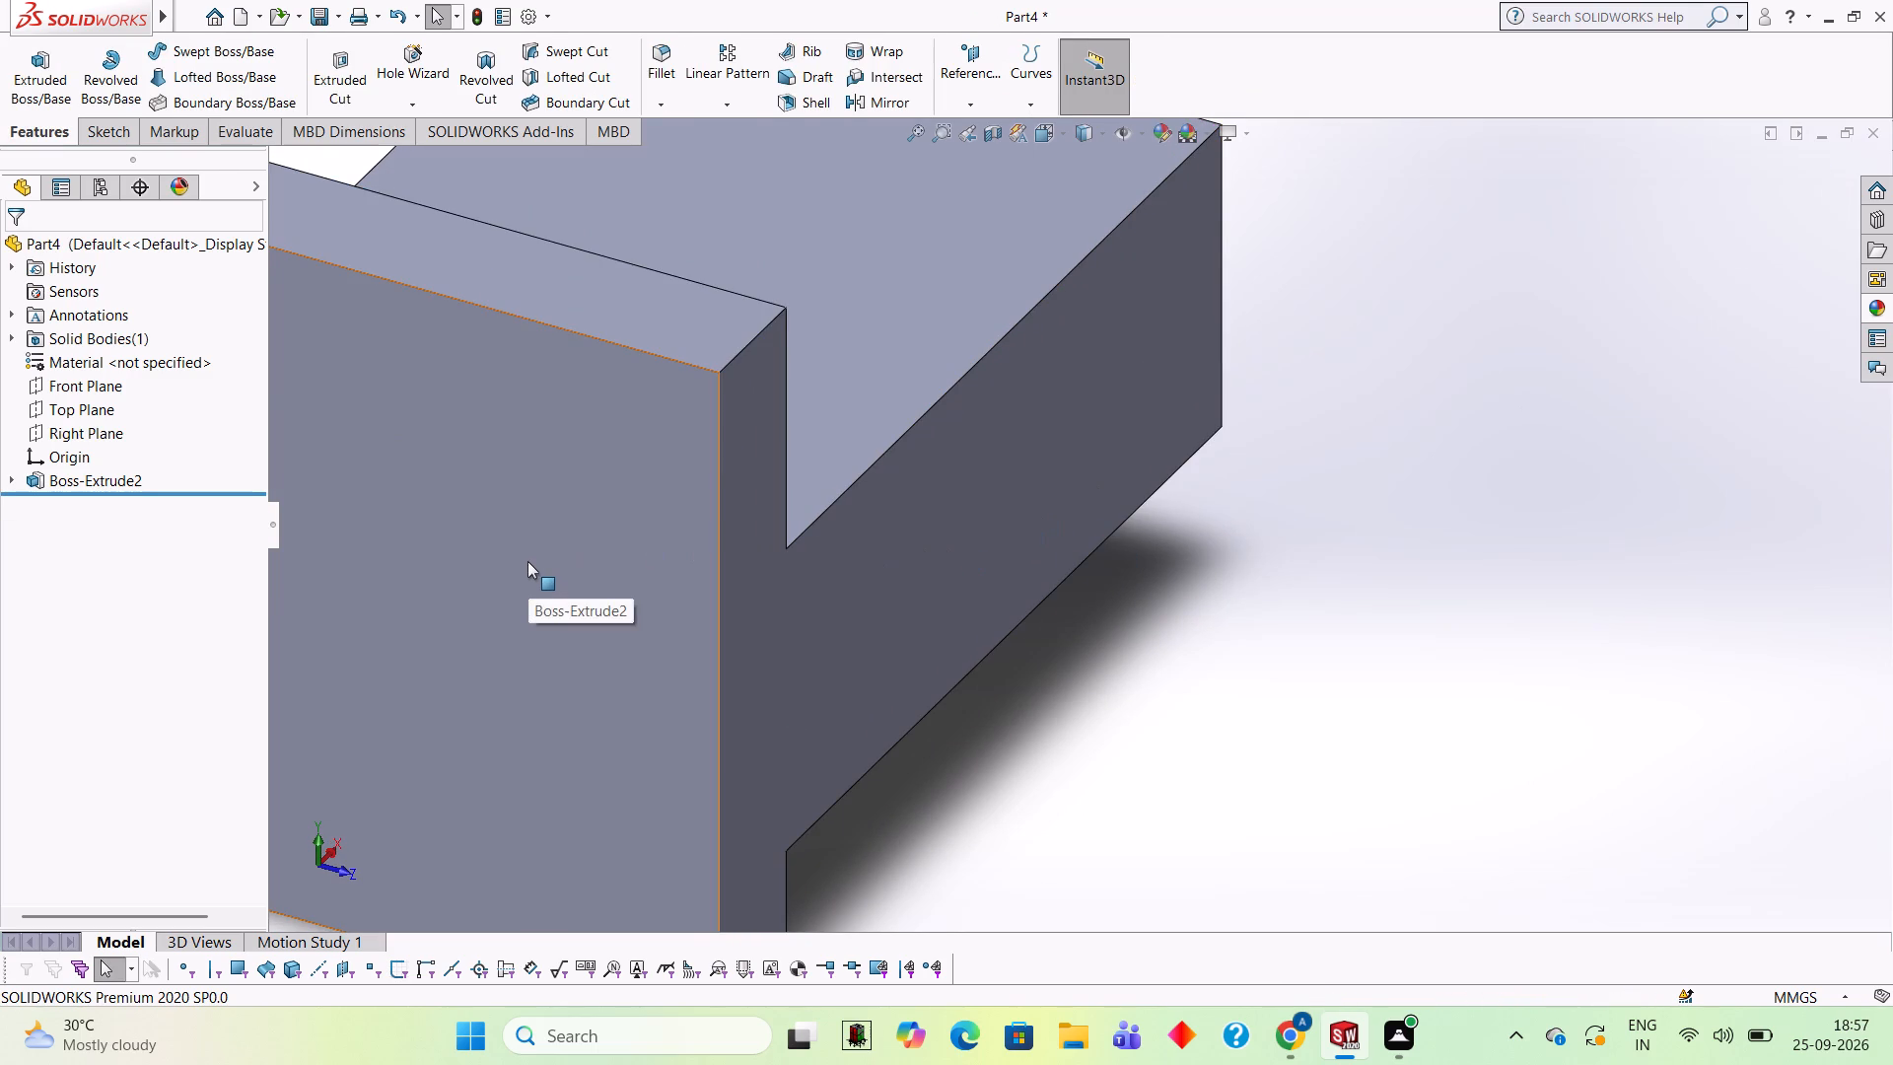
Sketch a 50 mm diameter circle on the wall's large outer face, centred on the midpoint of its top edge.
click(527, 561)
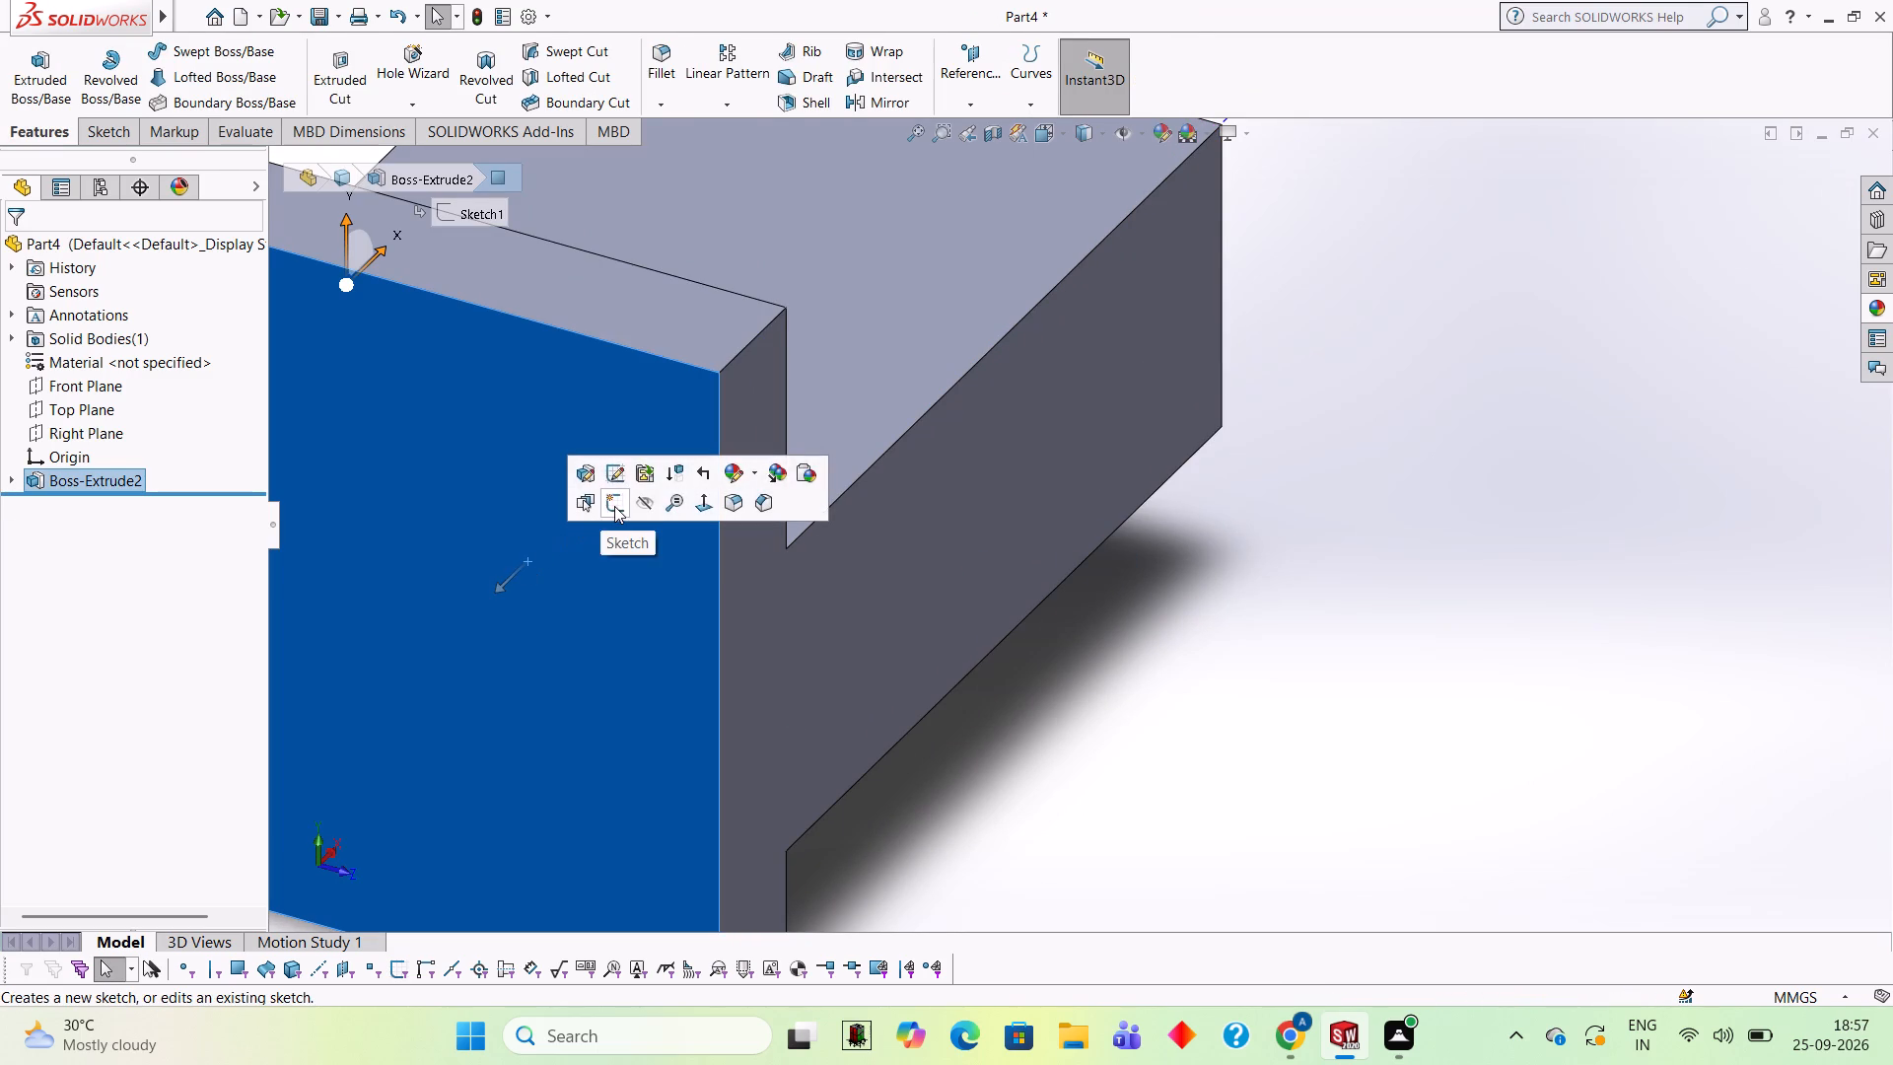
click(614, 506)
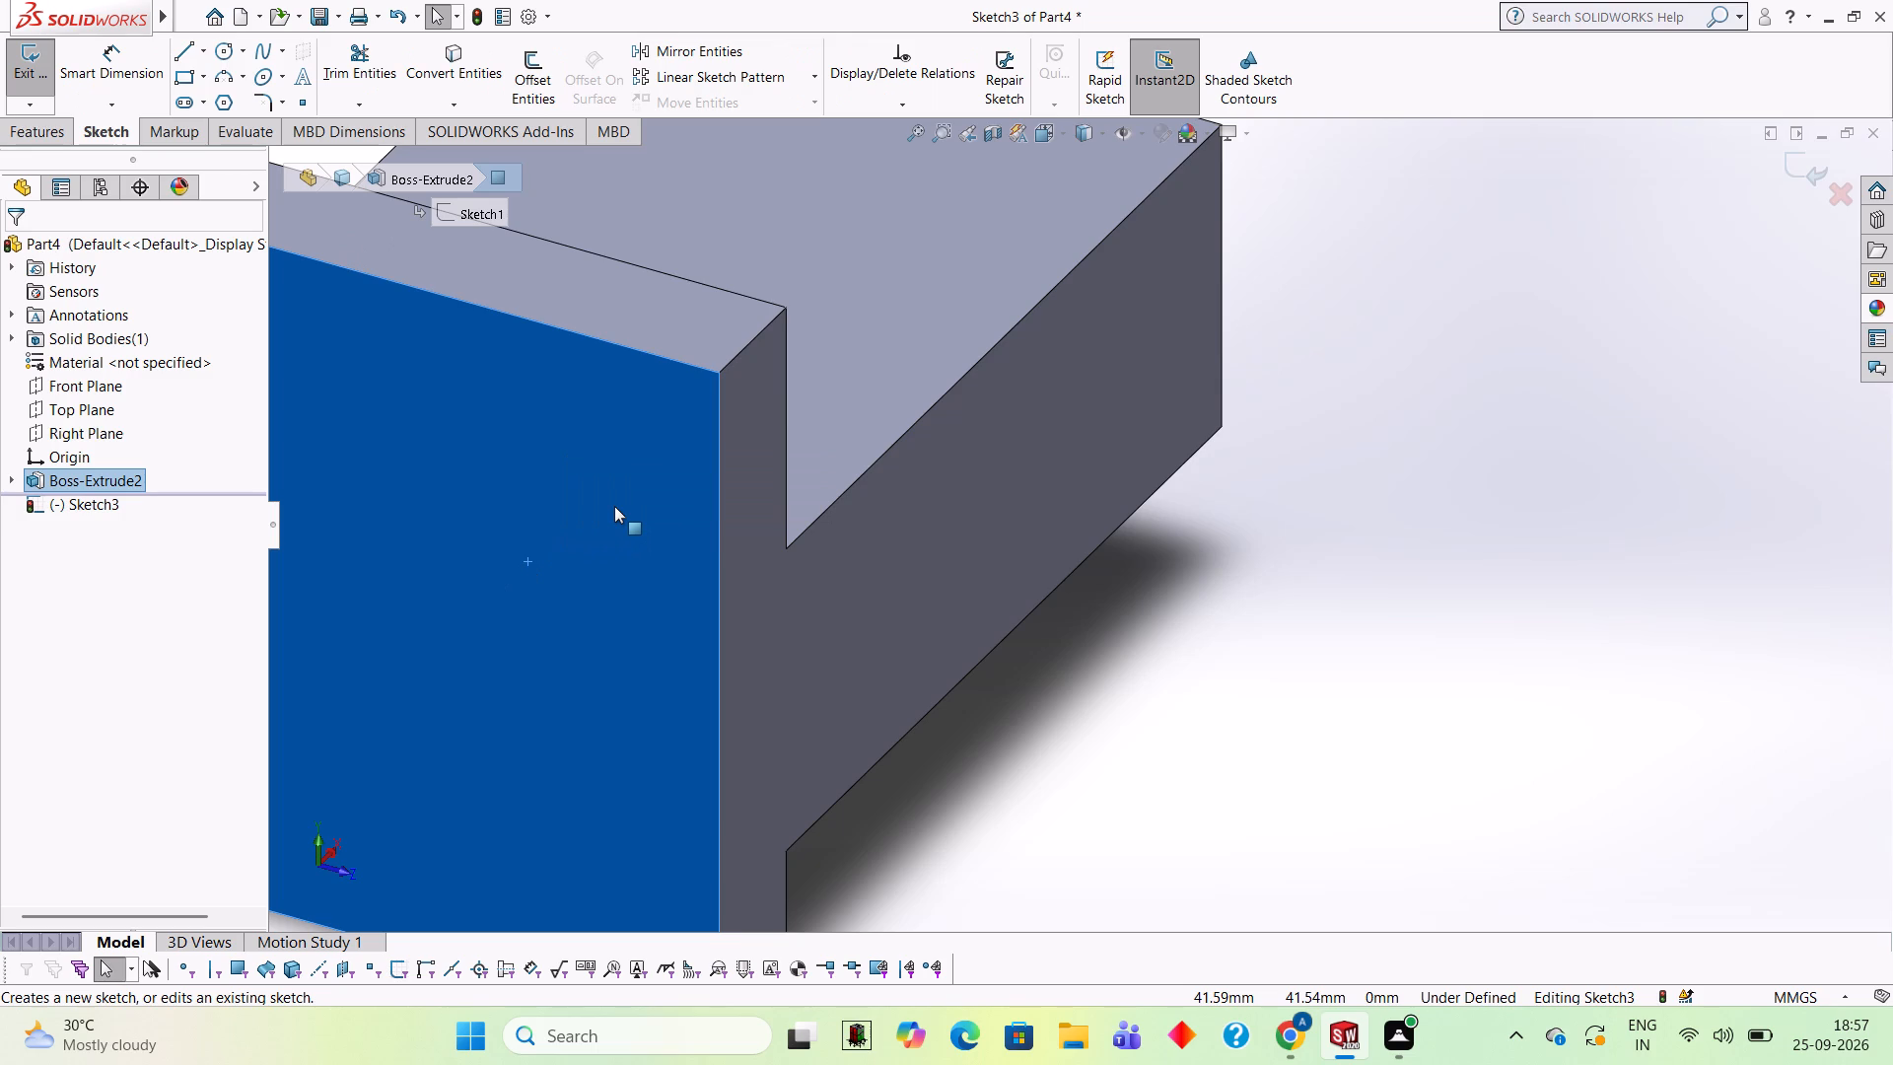
key(ctrl+8)
scroll(1133, 464, up, 2)
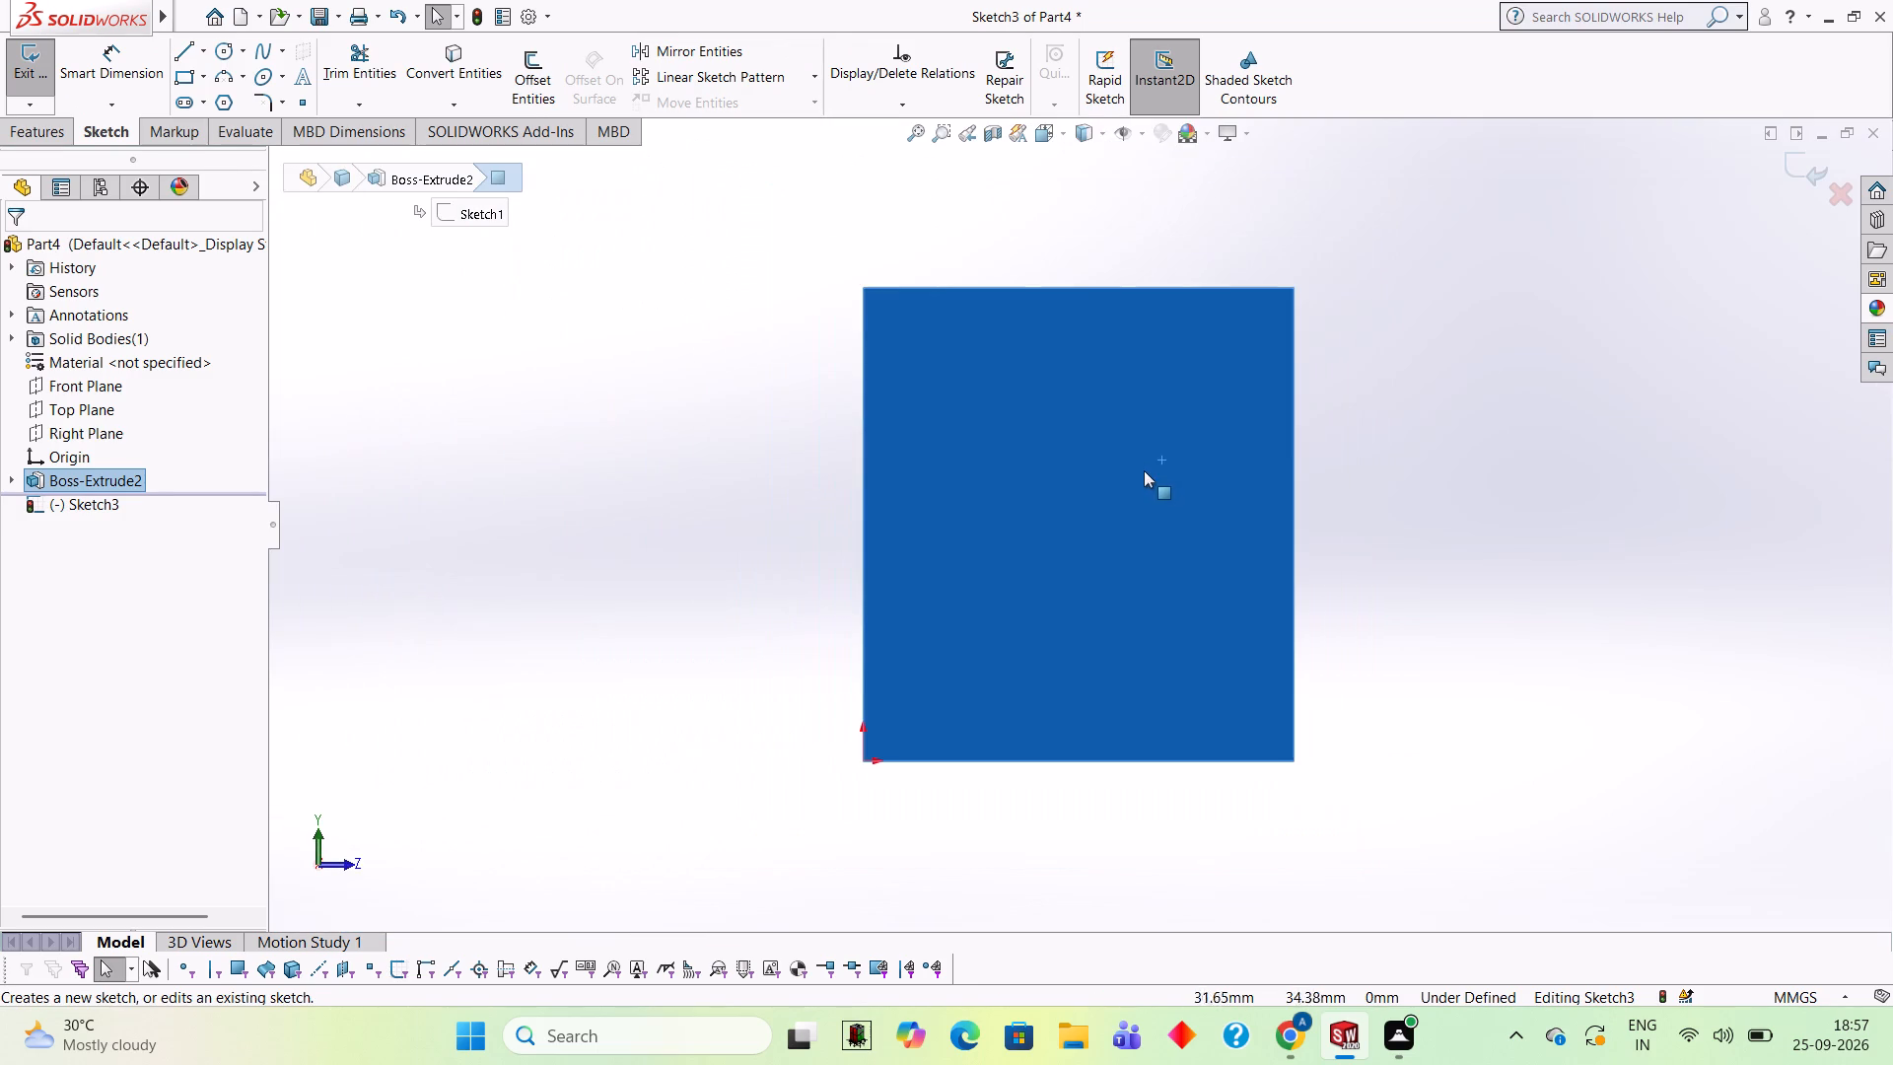
scroll(1123, 448, up, 2)
scroll(1110, 447, down, 1)
scroll(970, 215, down, 1)
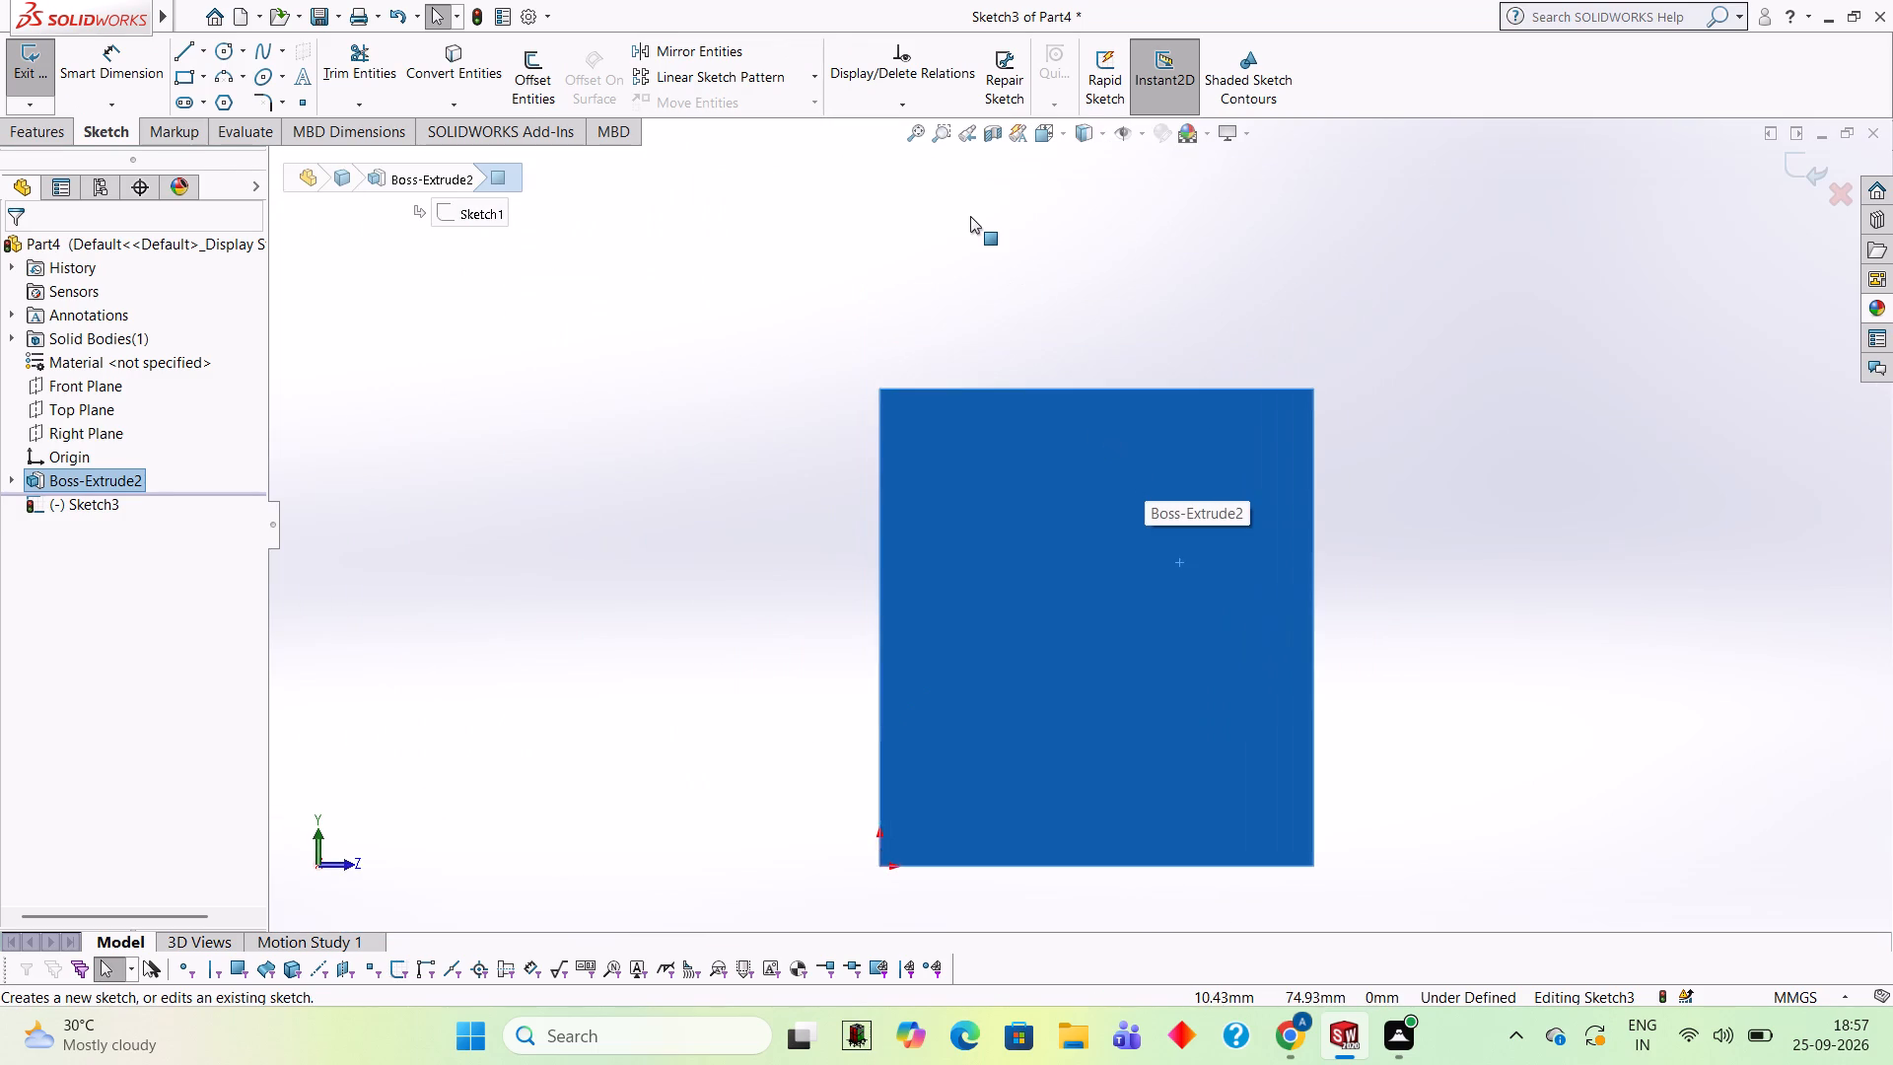
scroll(970, 216, up, 1)
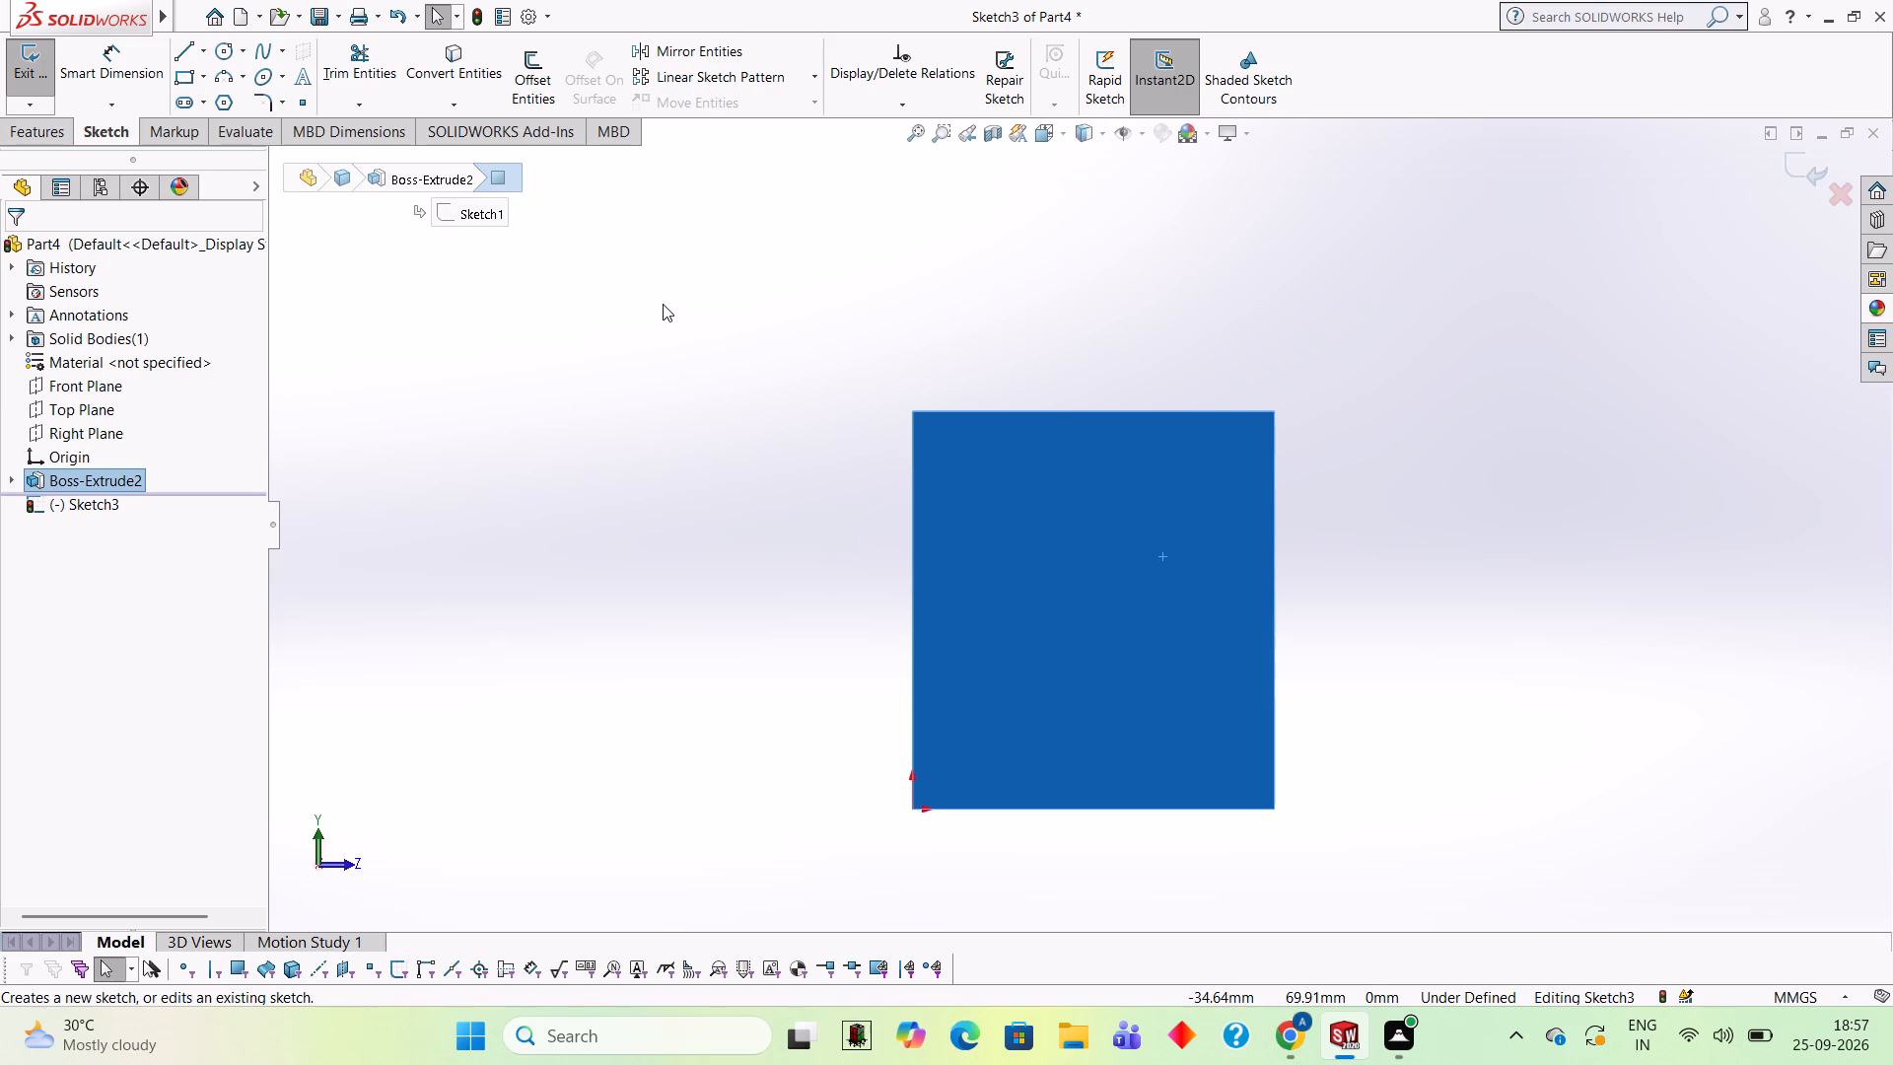
click(219, 59)
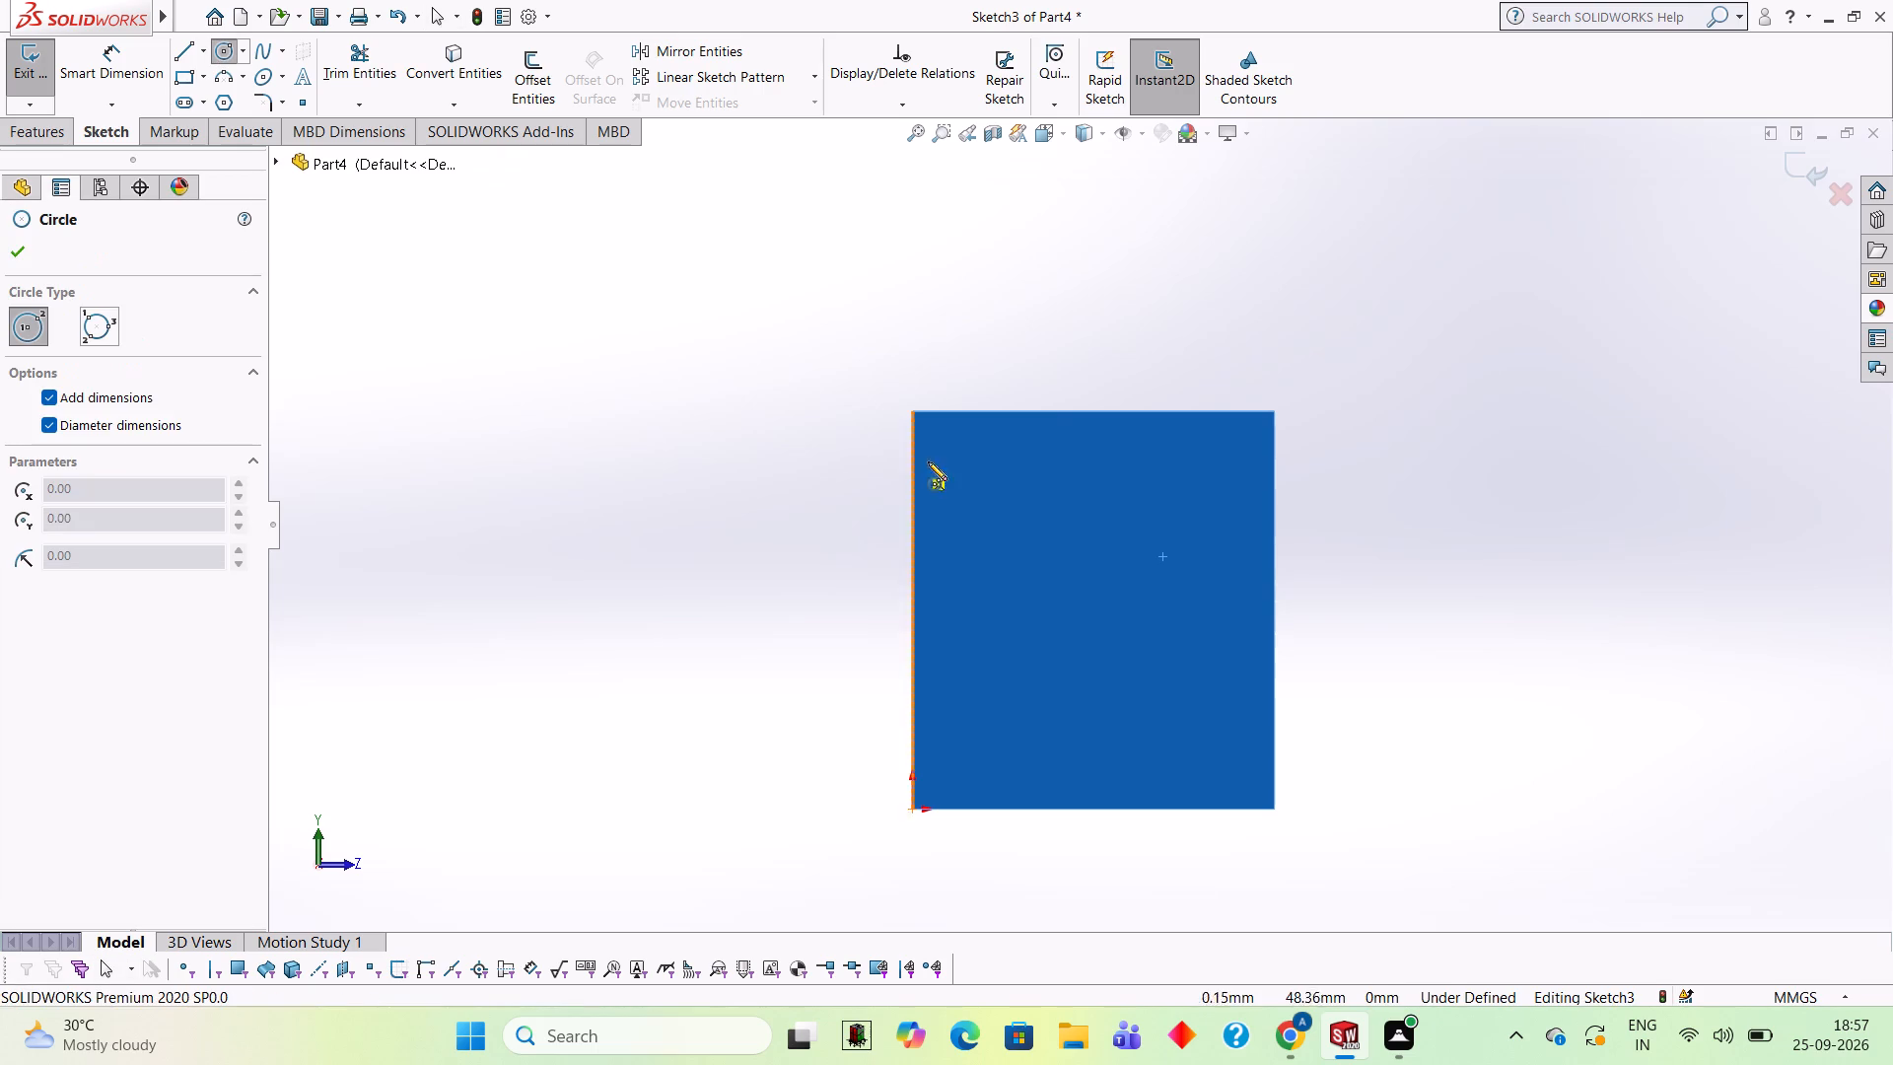
click(1094, 413)
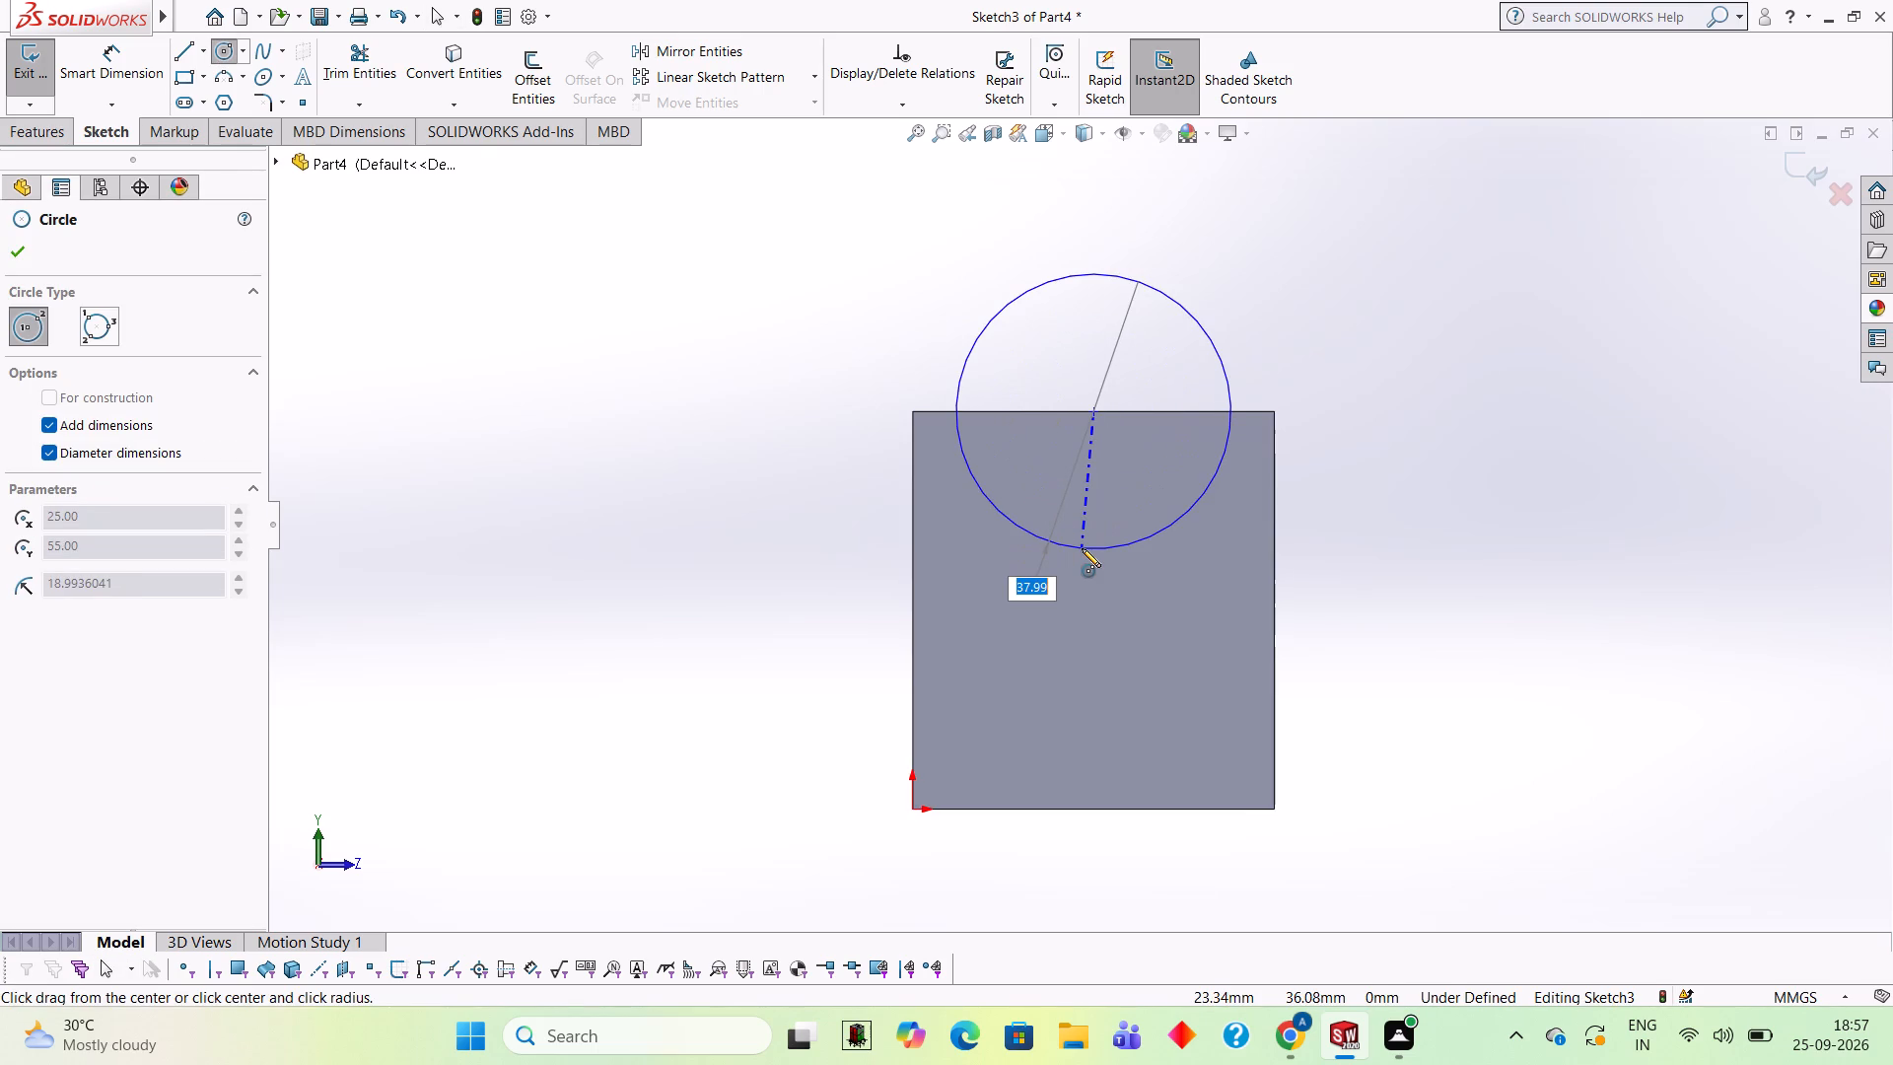
text(50)
key(Return)
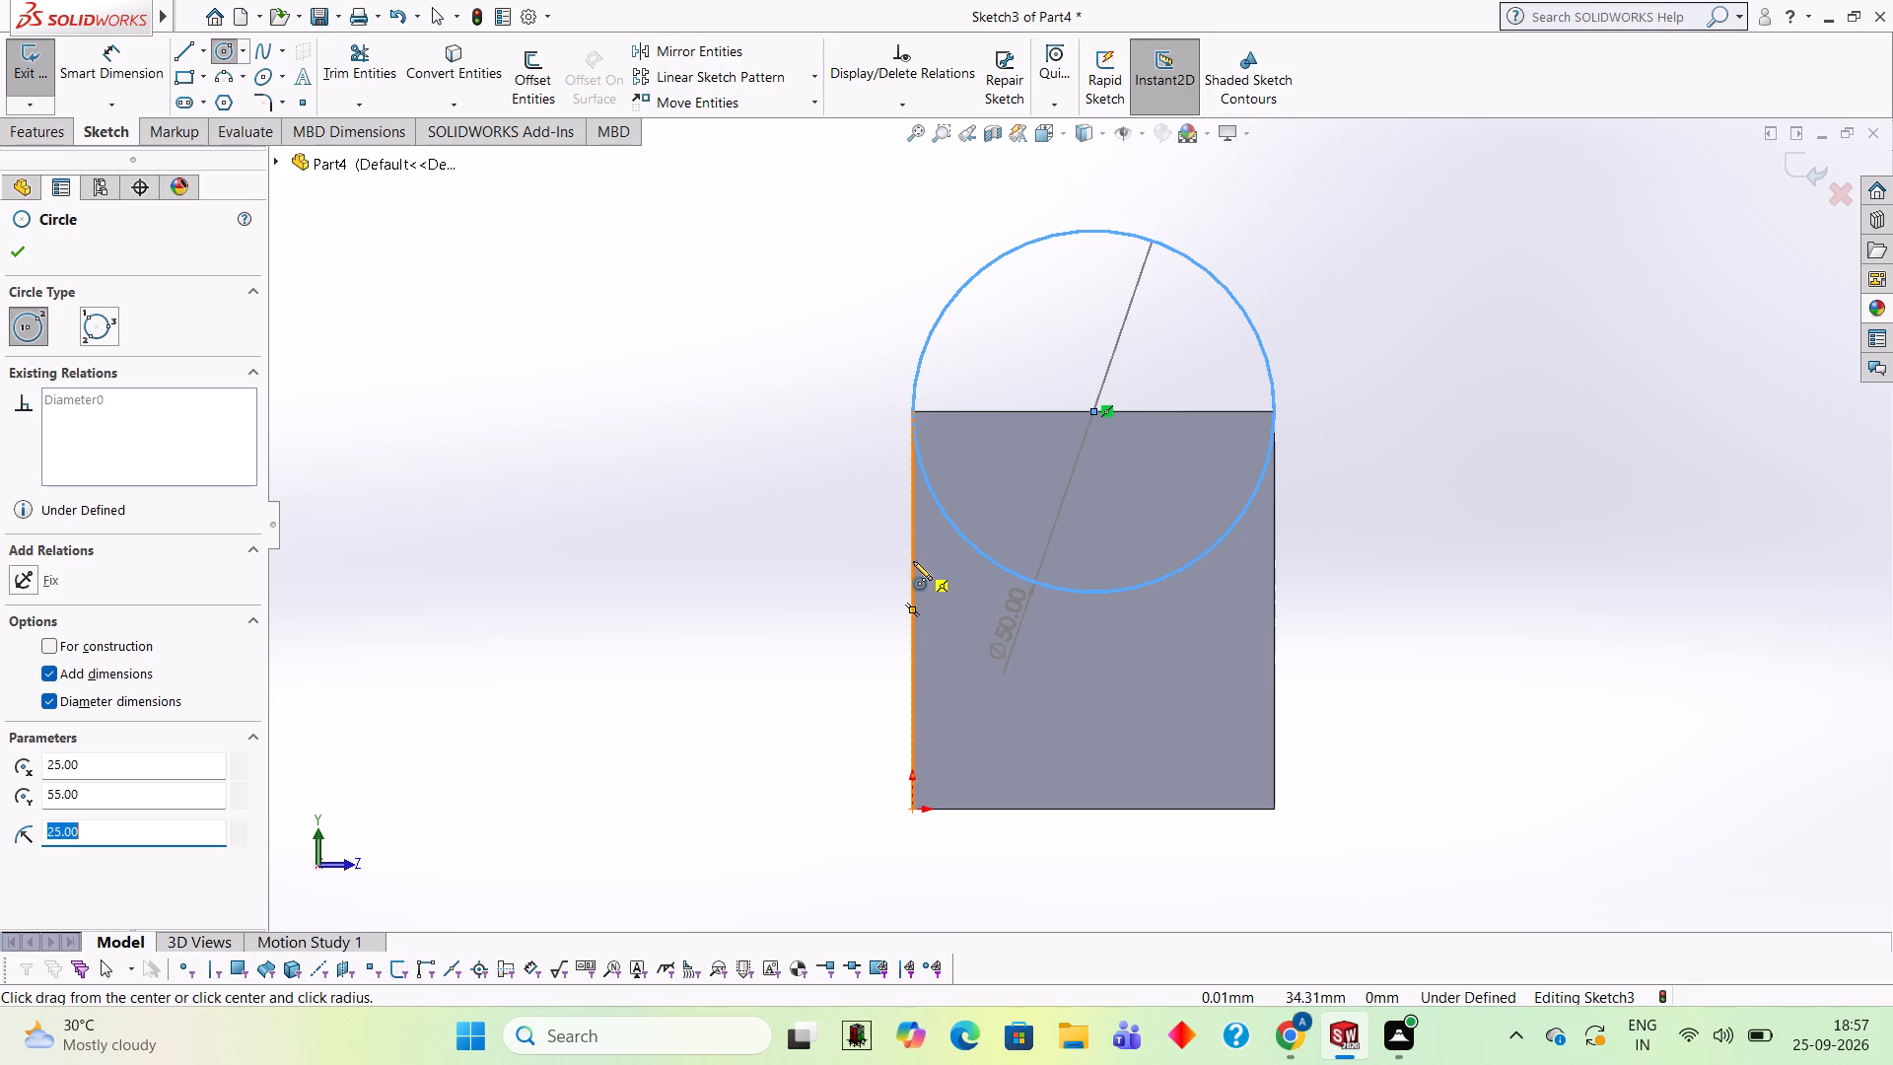
Draw a horizontal line across the circle's diameter and trim away the lower arc, leaving a closed semicircle above the wall.
click(185, 51)
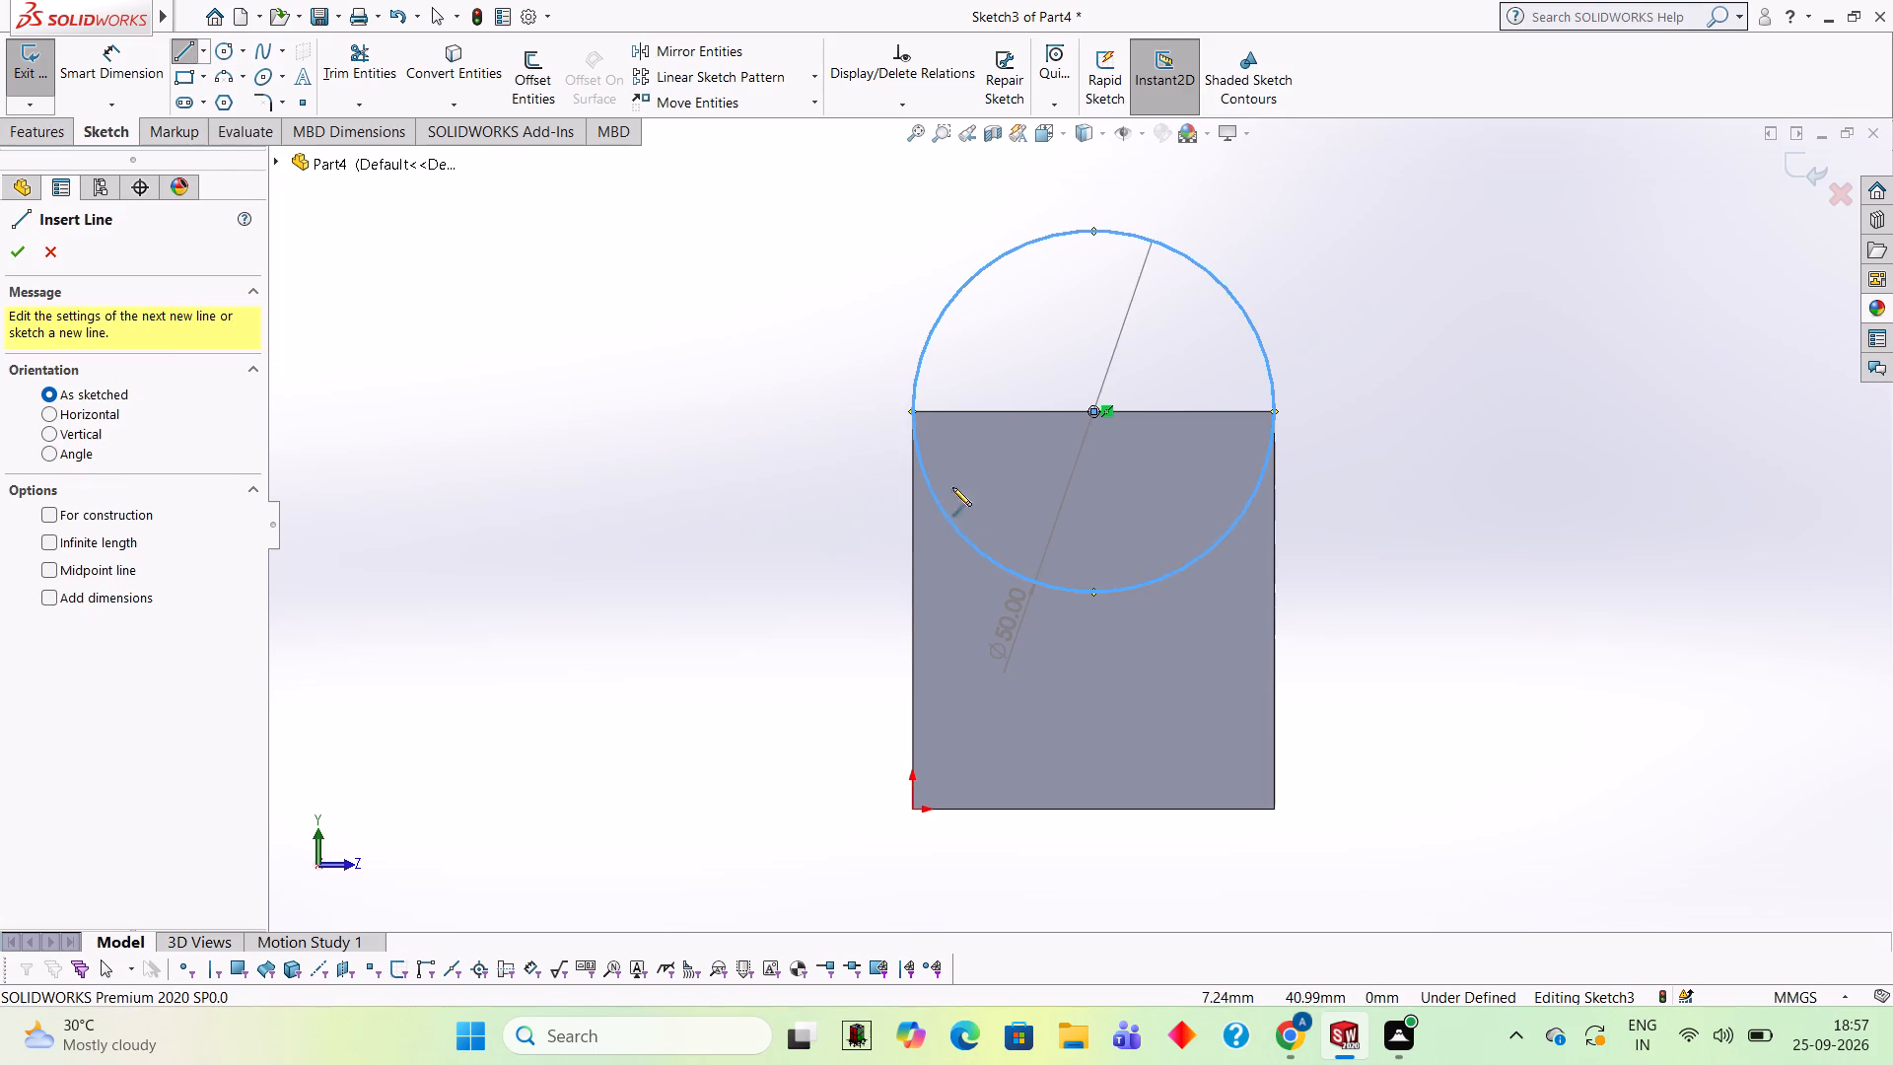
click(912, 408)
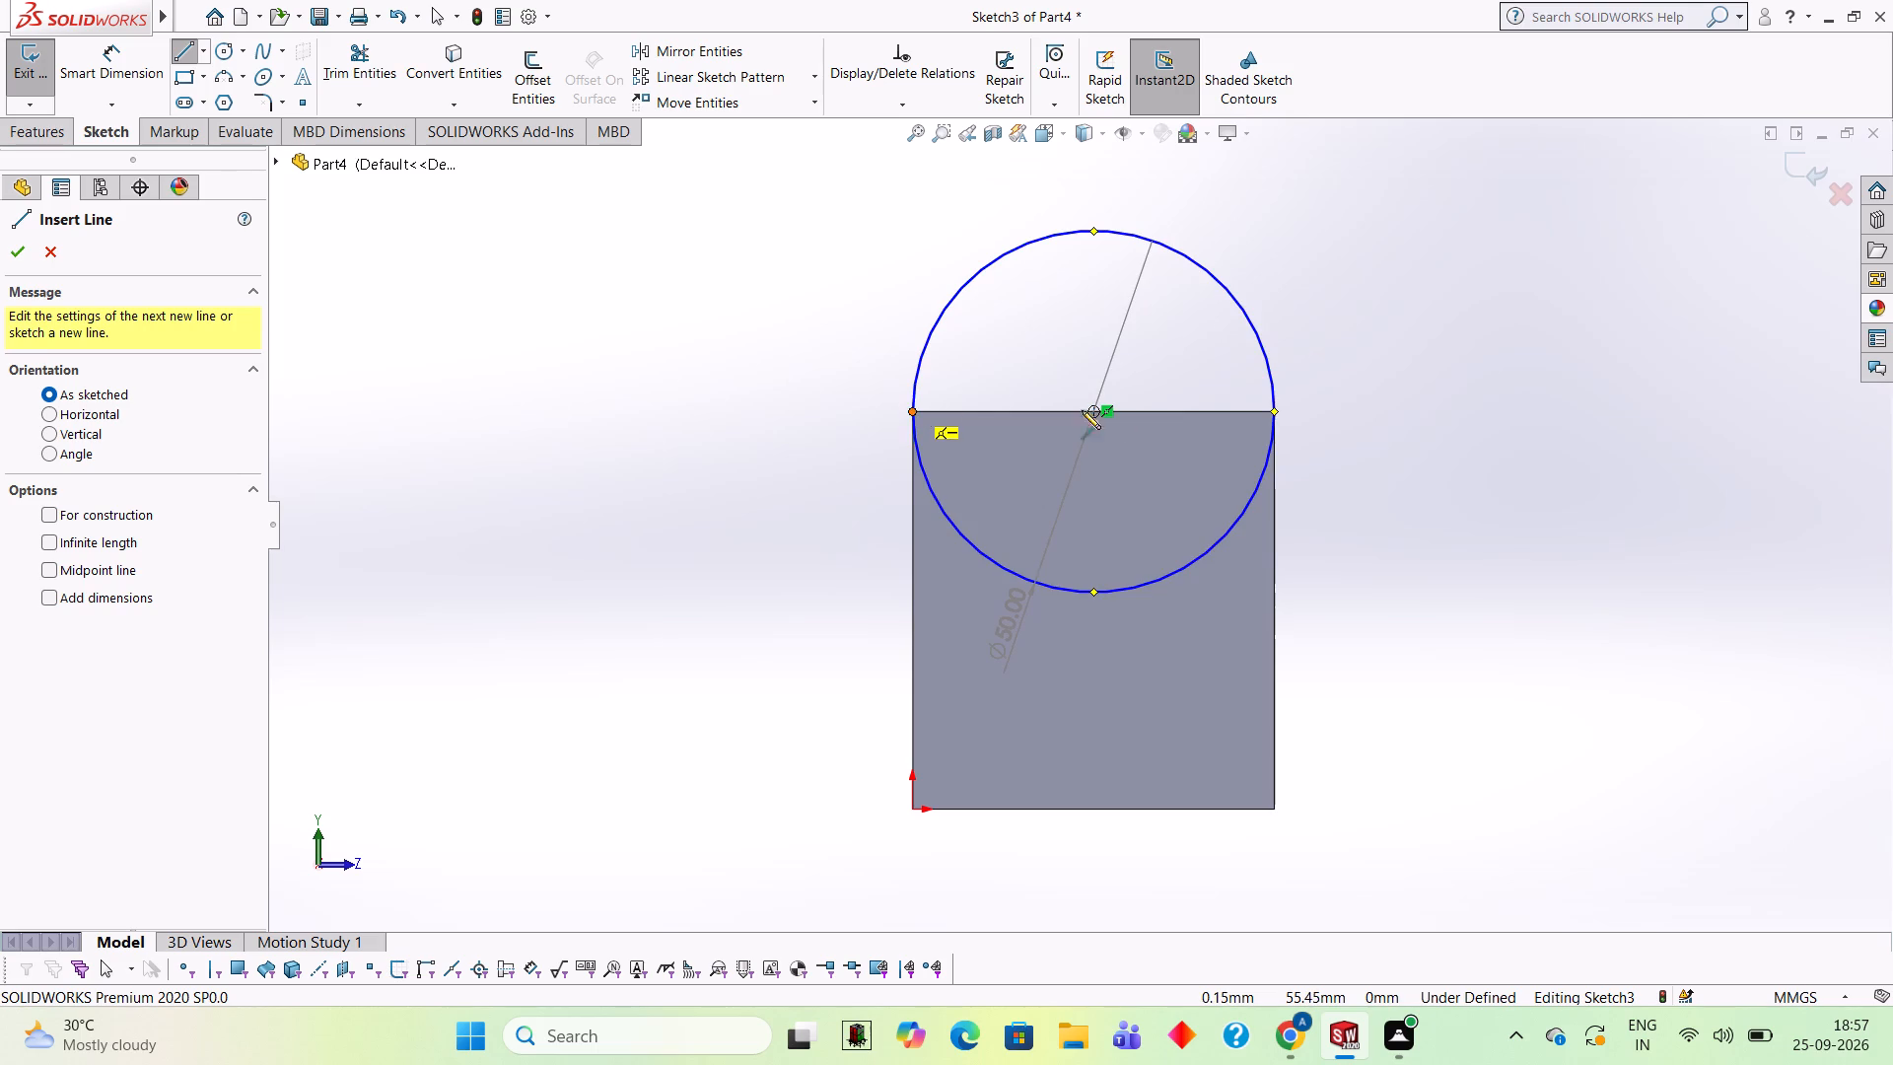
click(1273, 408)
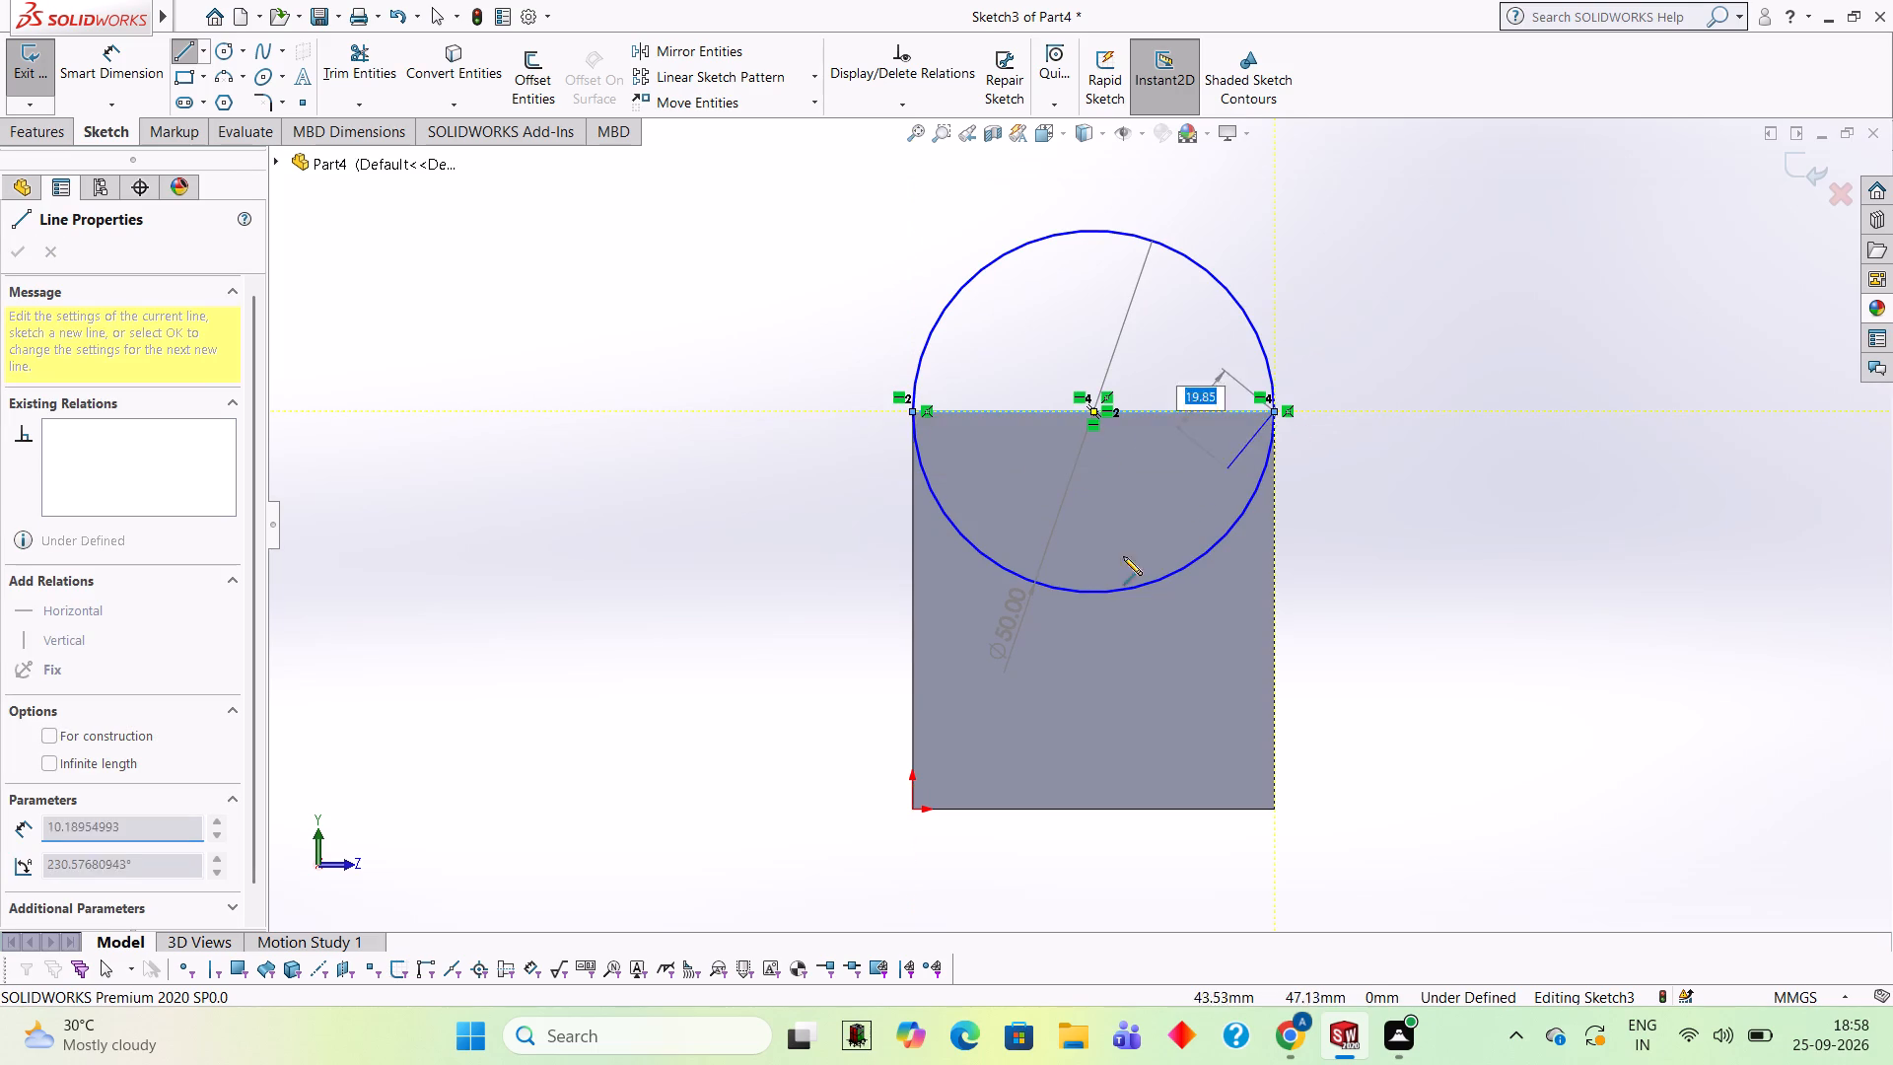
click(370, 82)
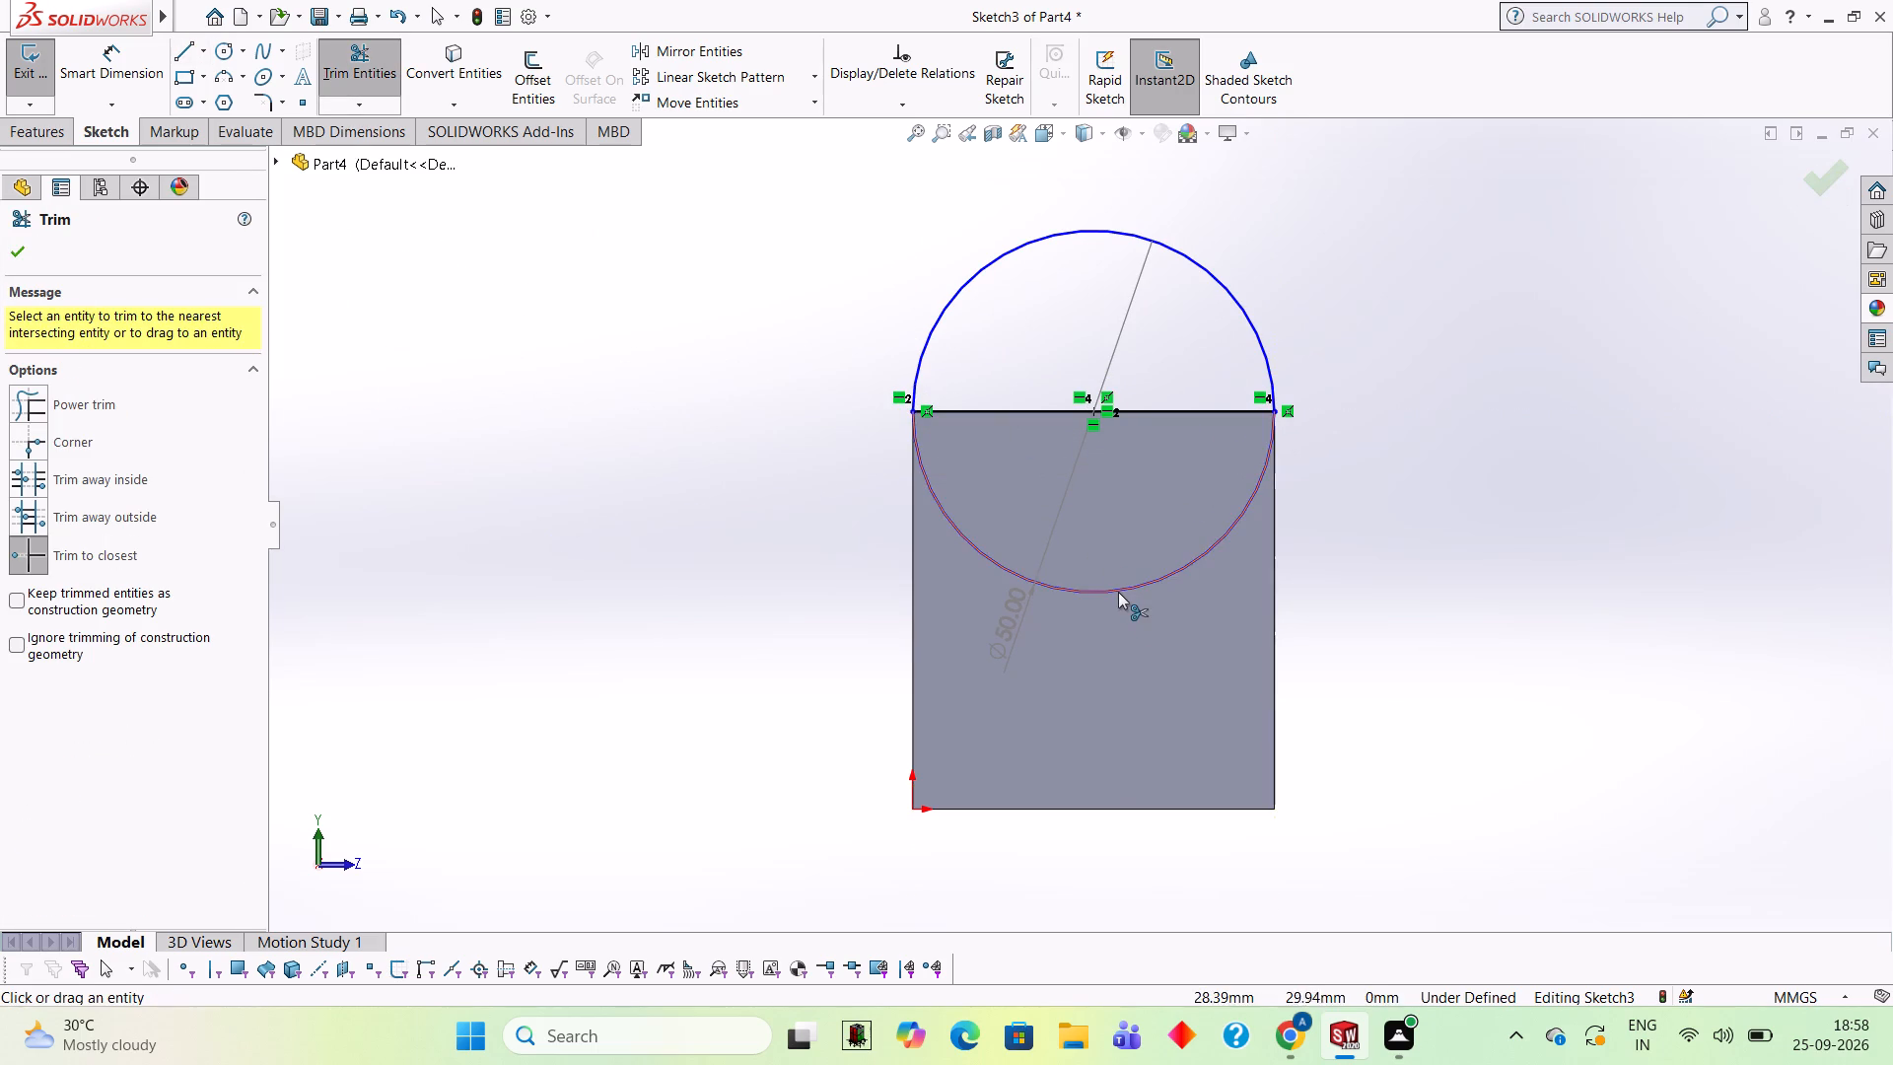
click(1121, 586)
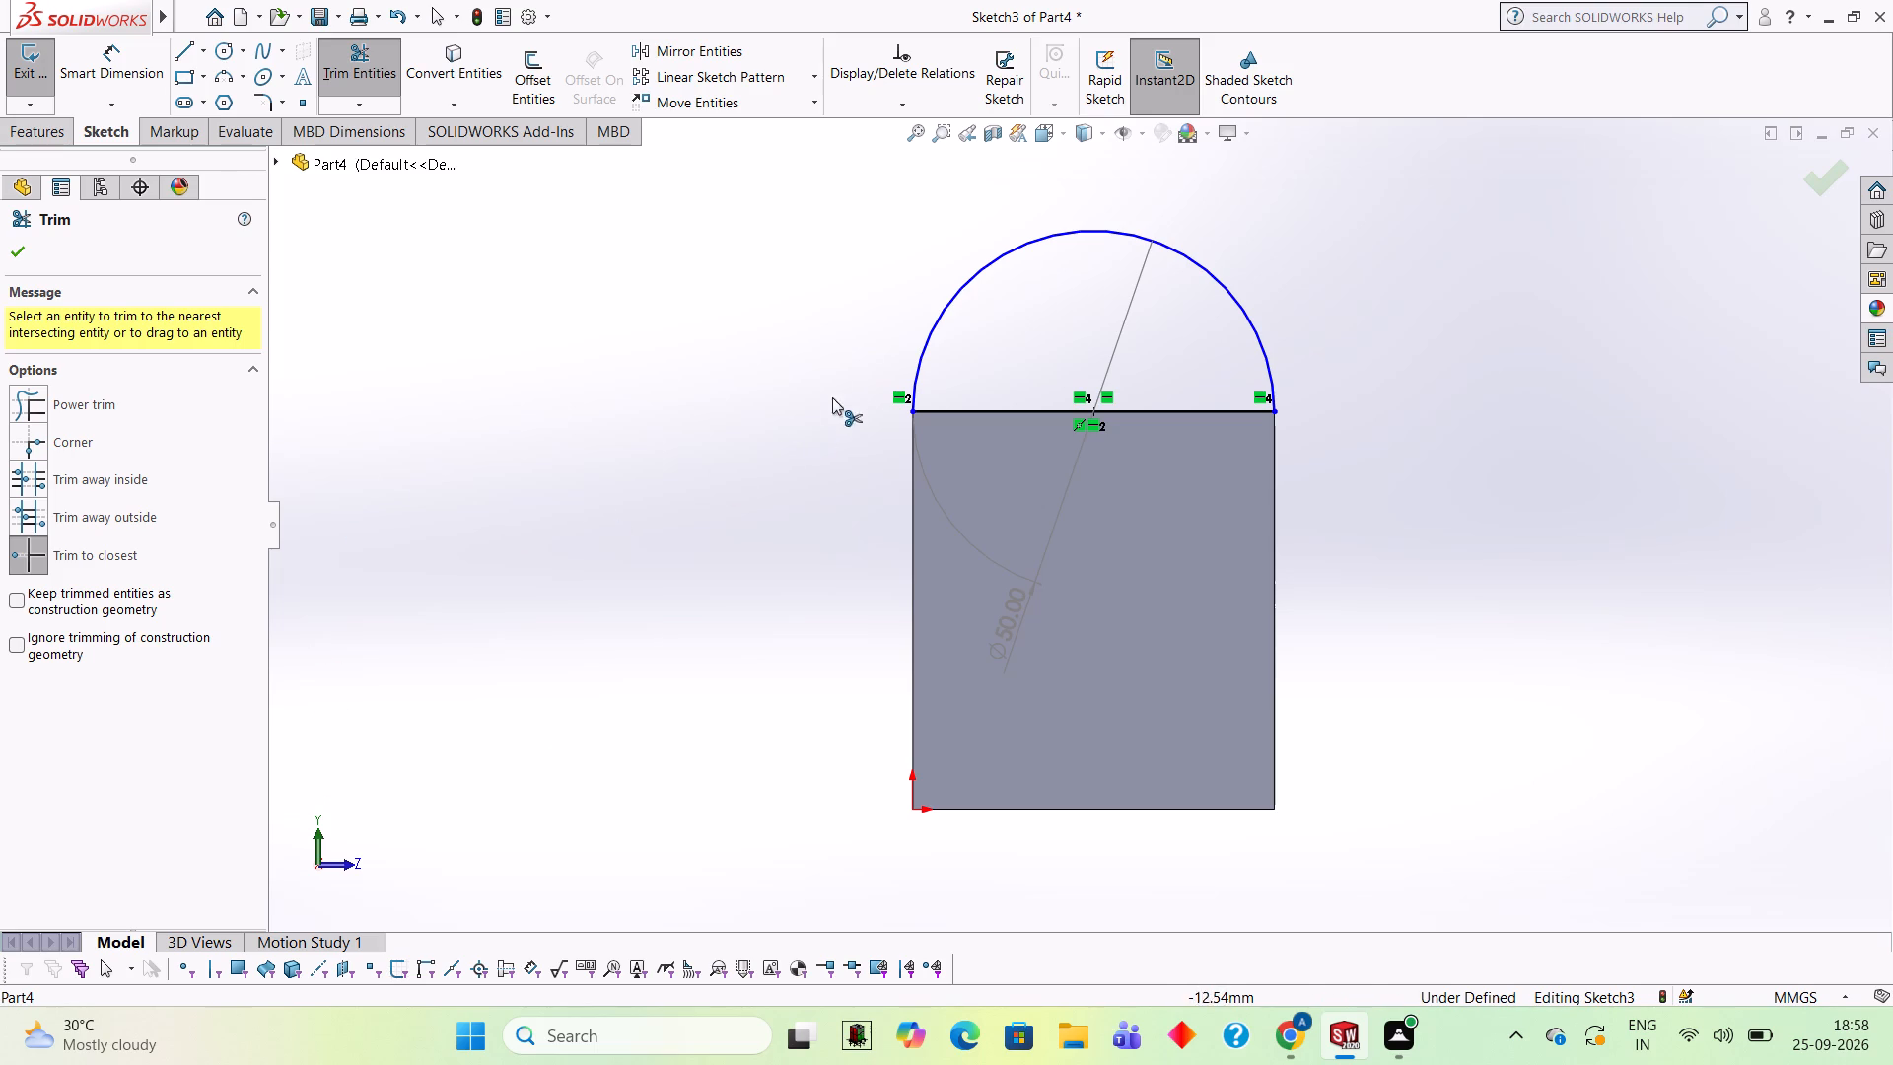
scroll(833, 278, up, 1)
scroll(1245, 210, down, 1)
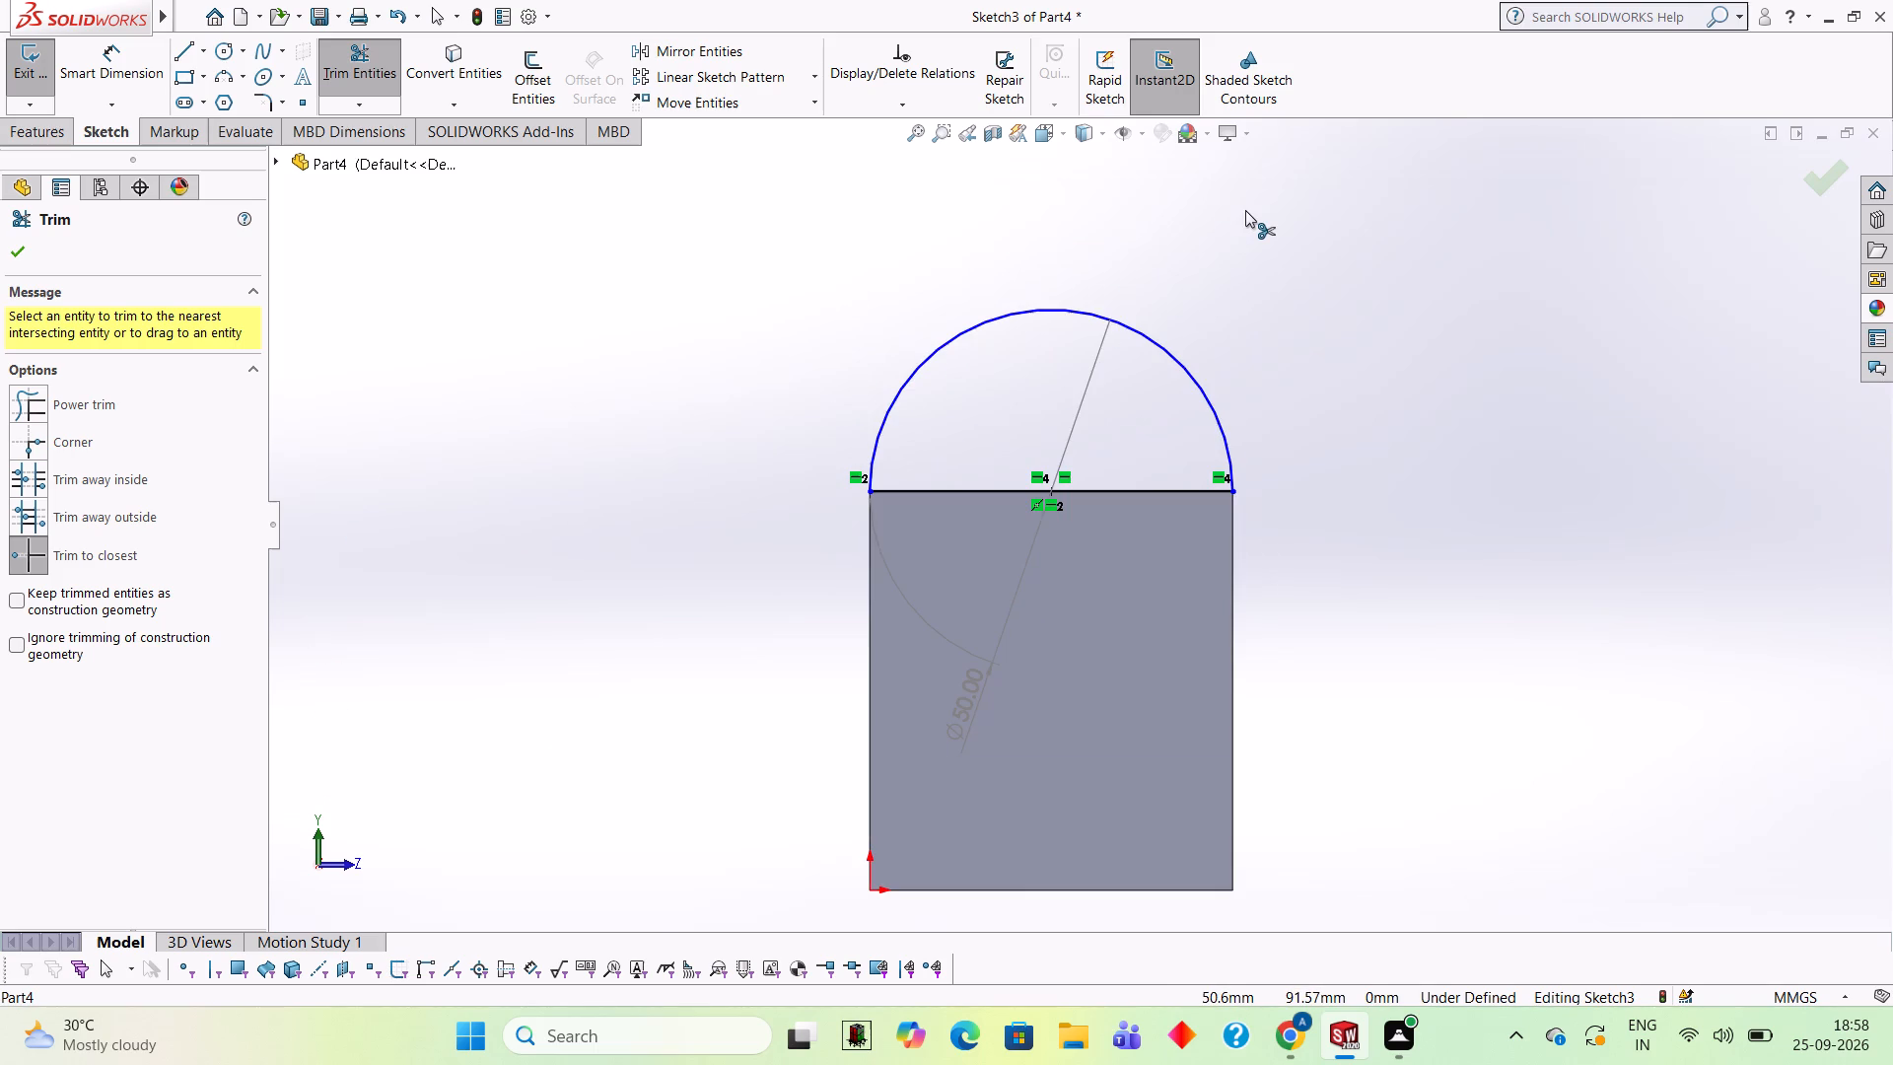
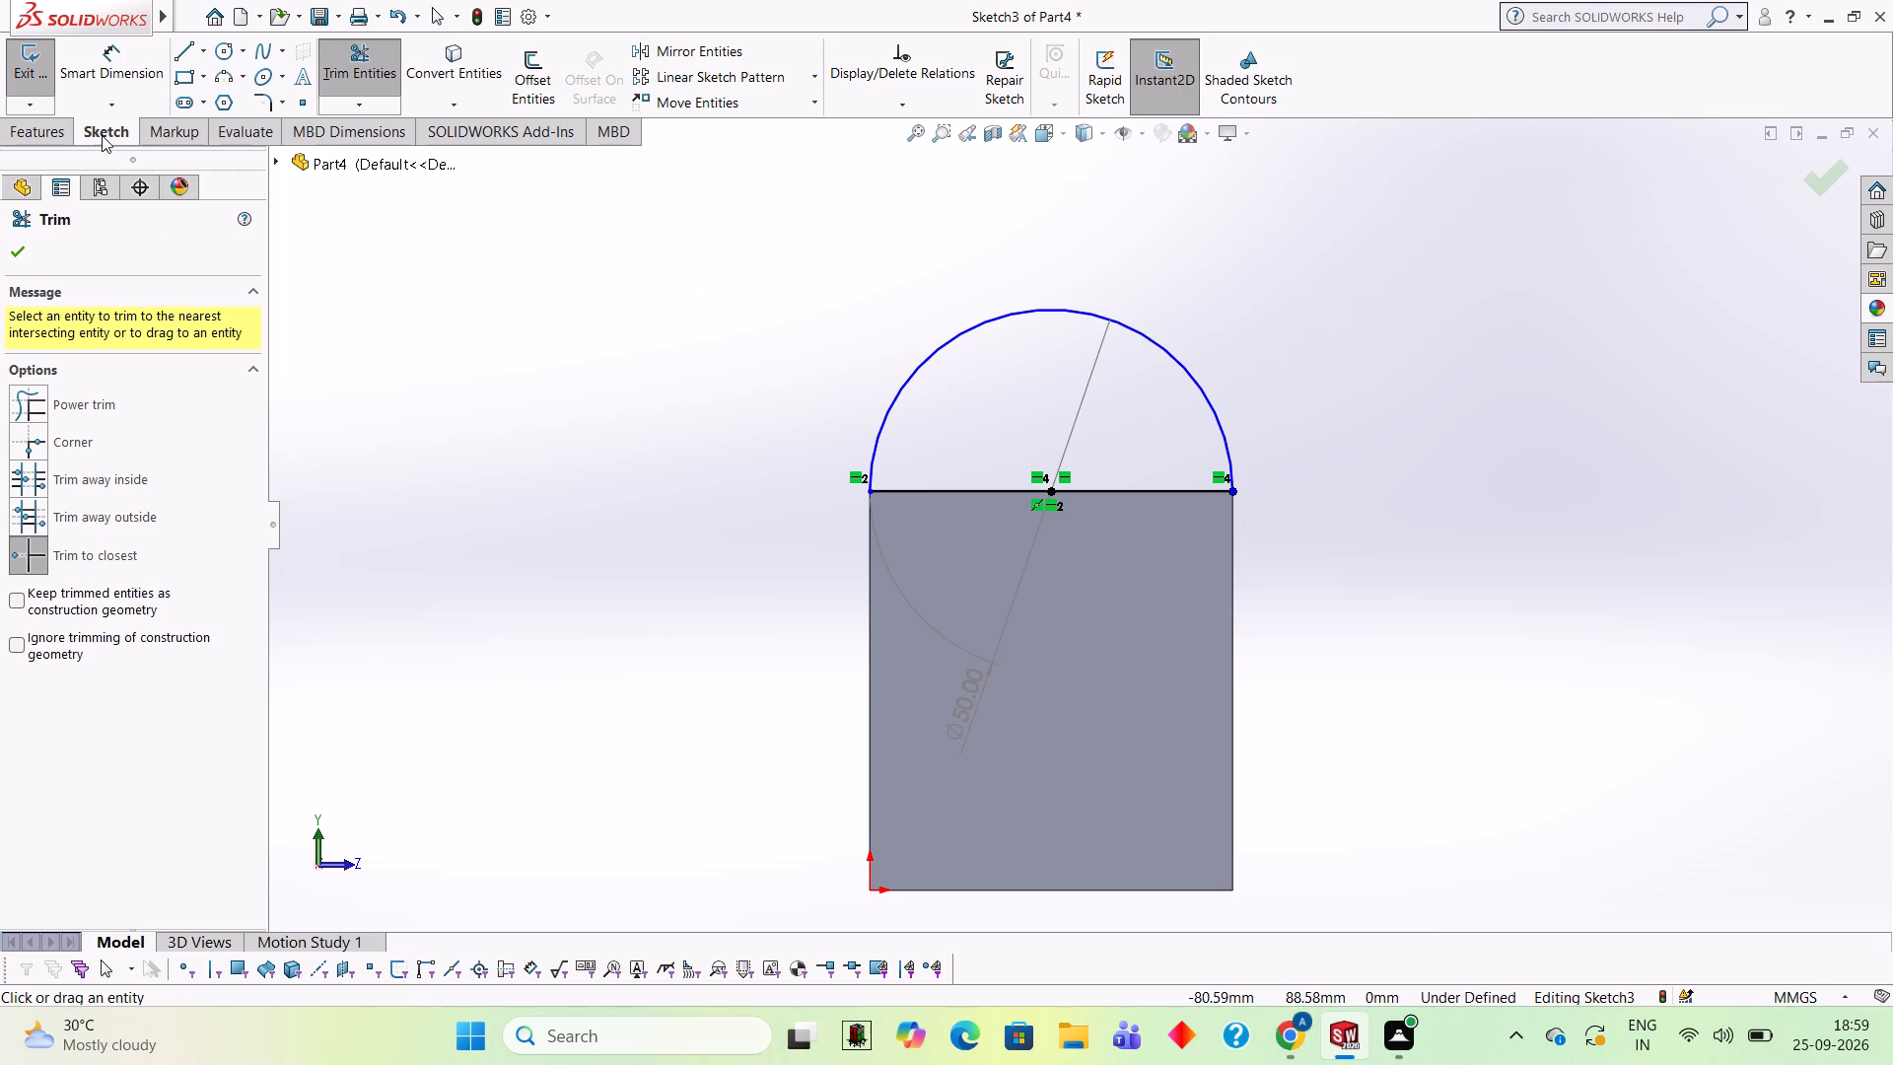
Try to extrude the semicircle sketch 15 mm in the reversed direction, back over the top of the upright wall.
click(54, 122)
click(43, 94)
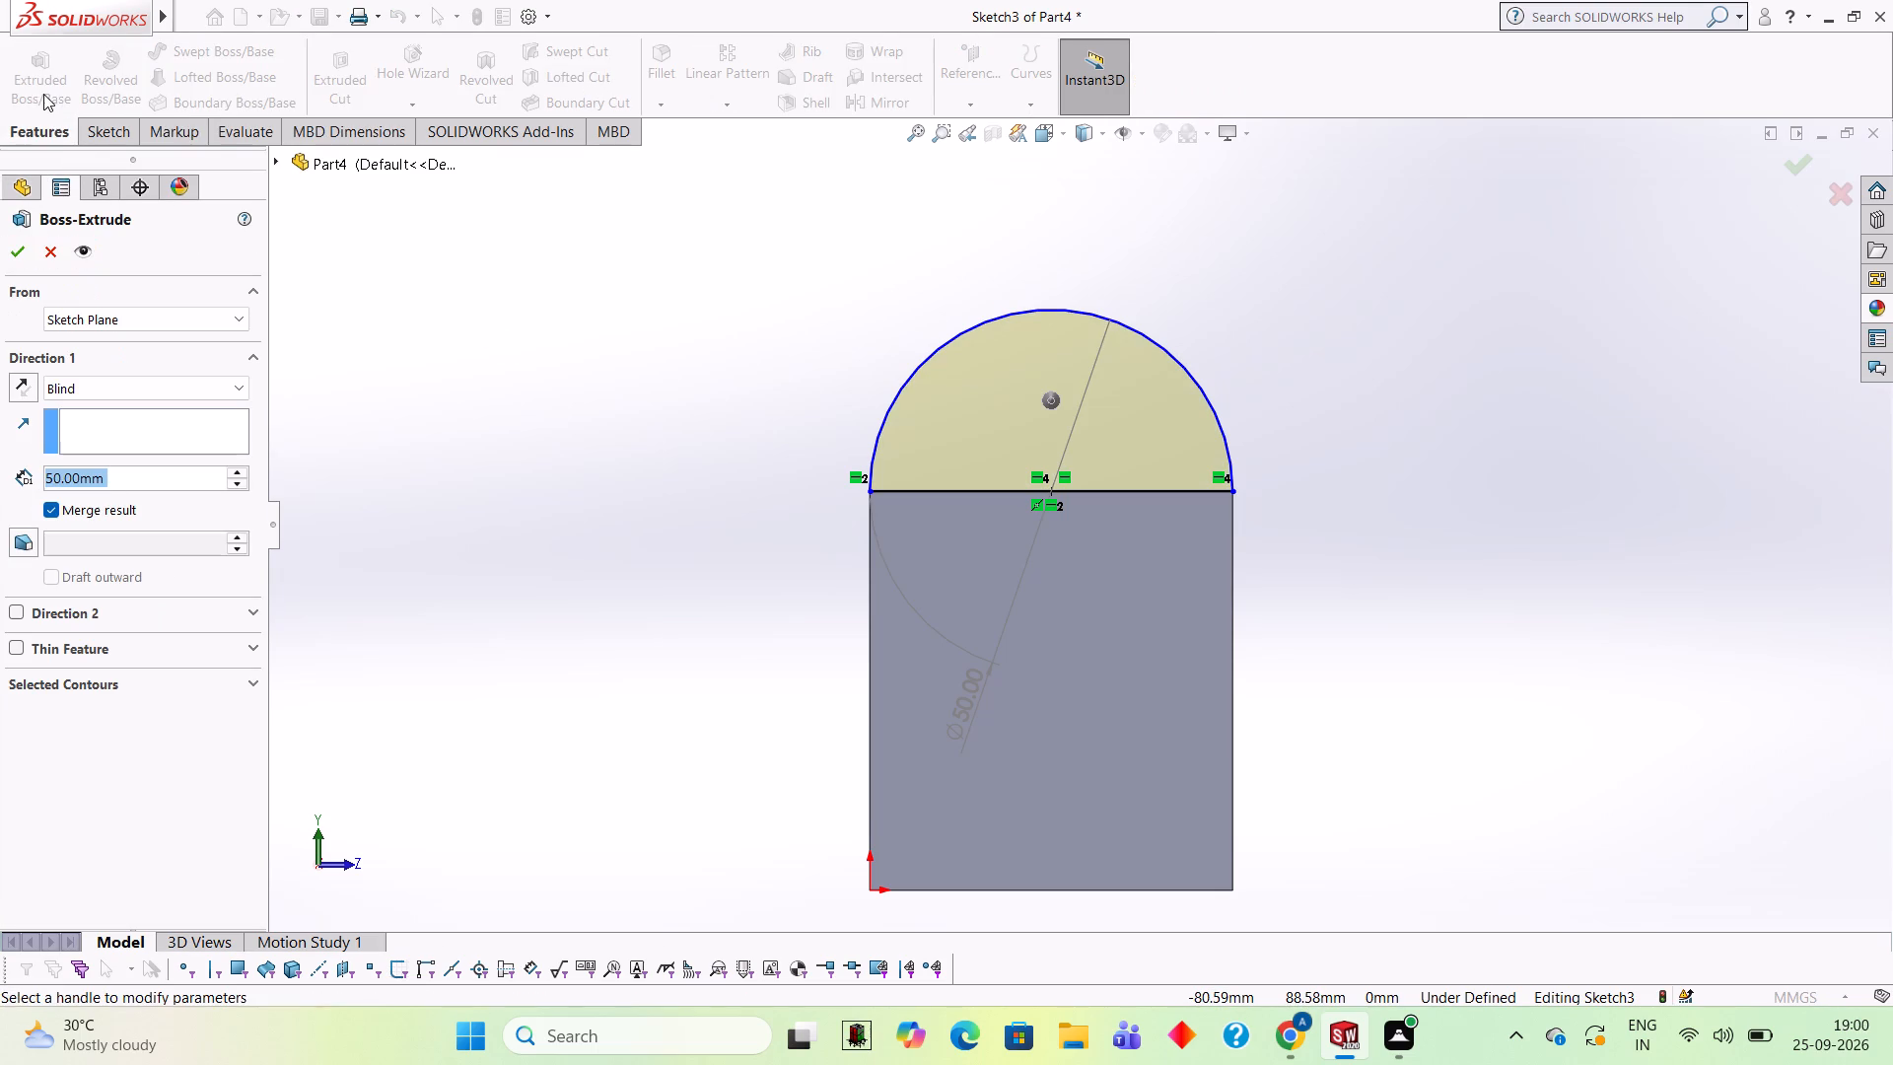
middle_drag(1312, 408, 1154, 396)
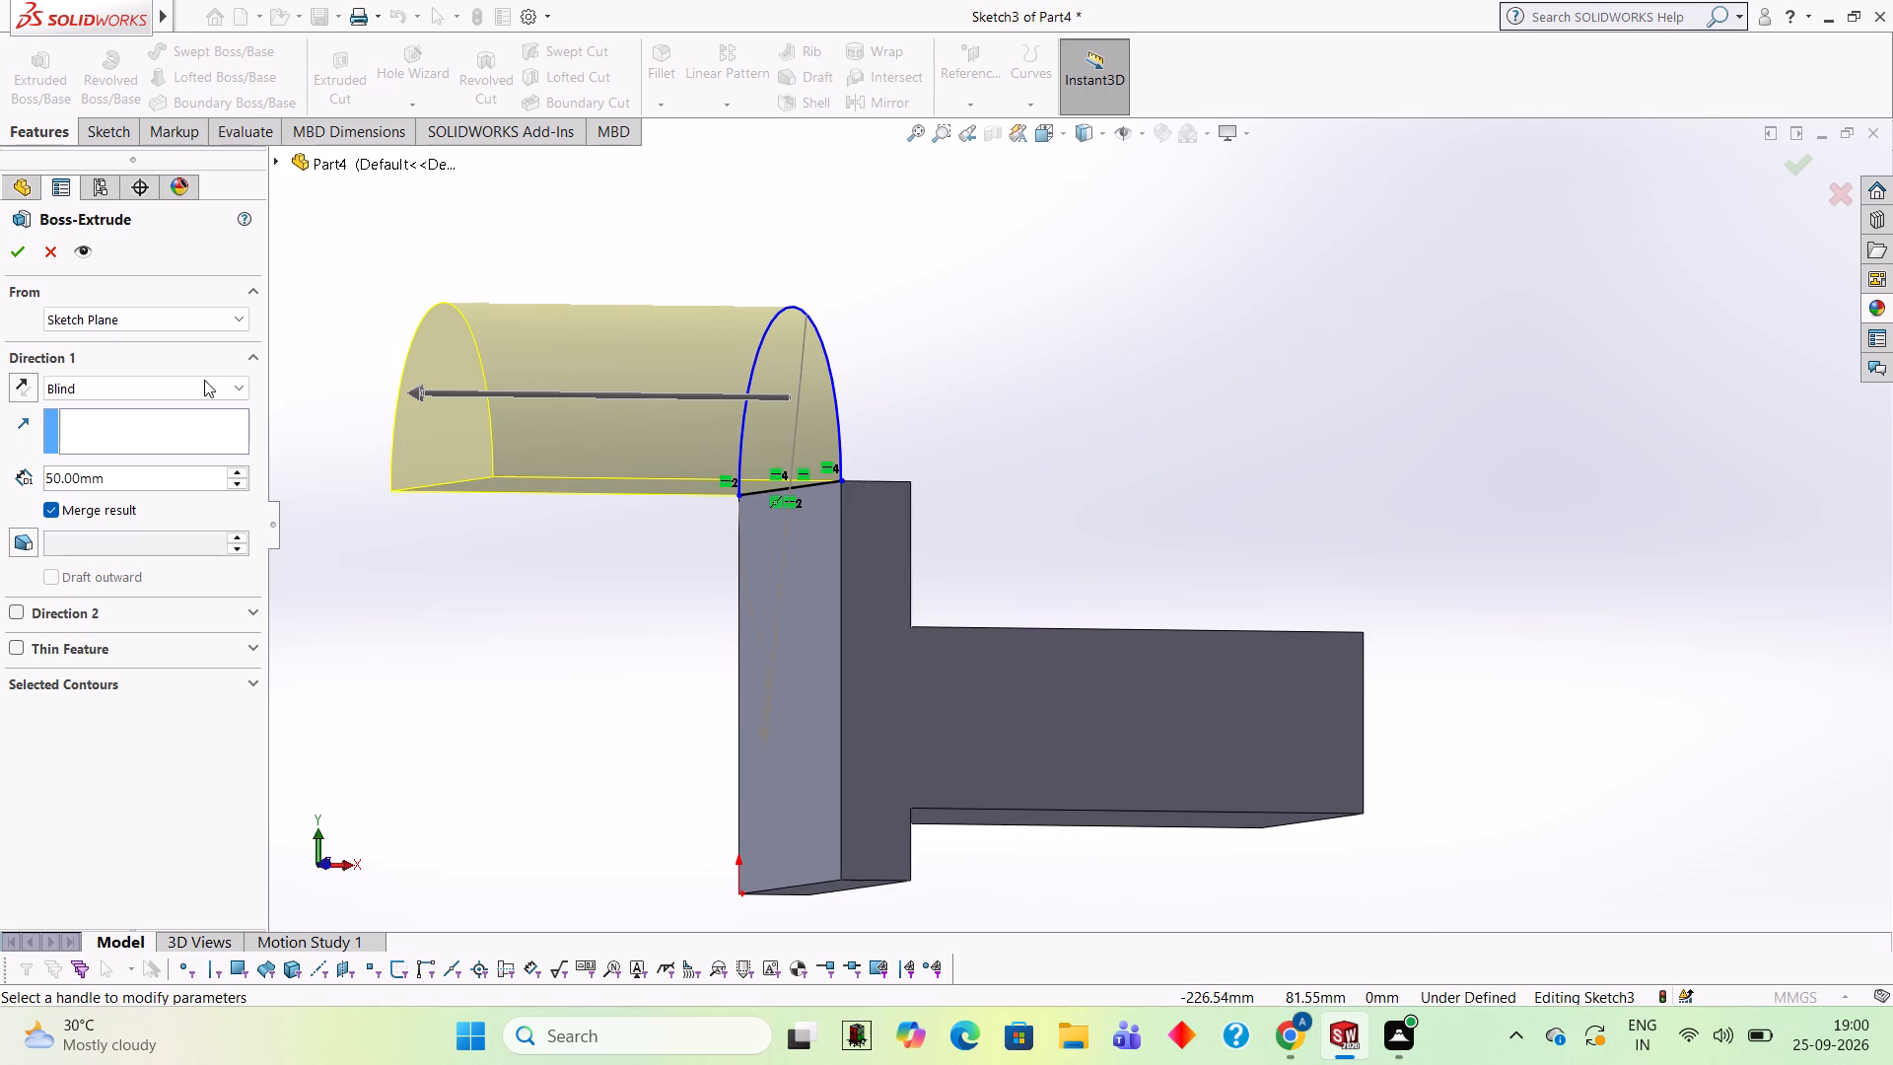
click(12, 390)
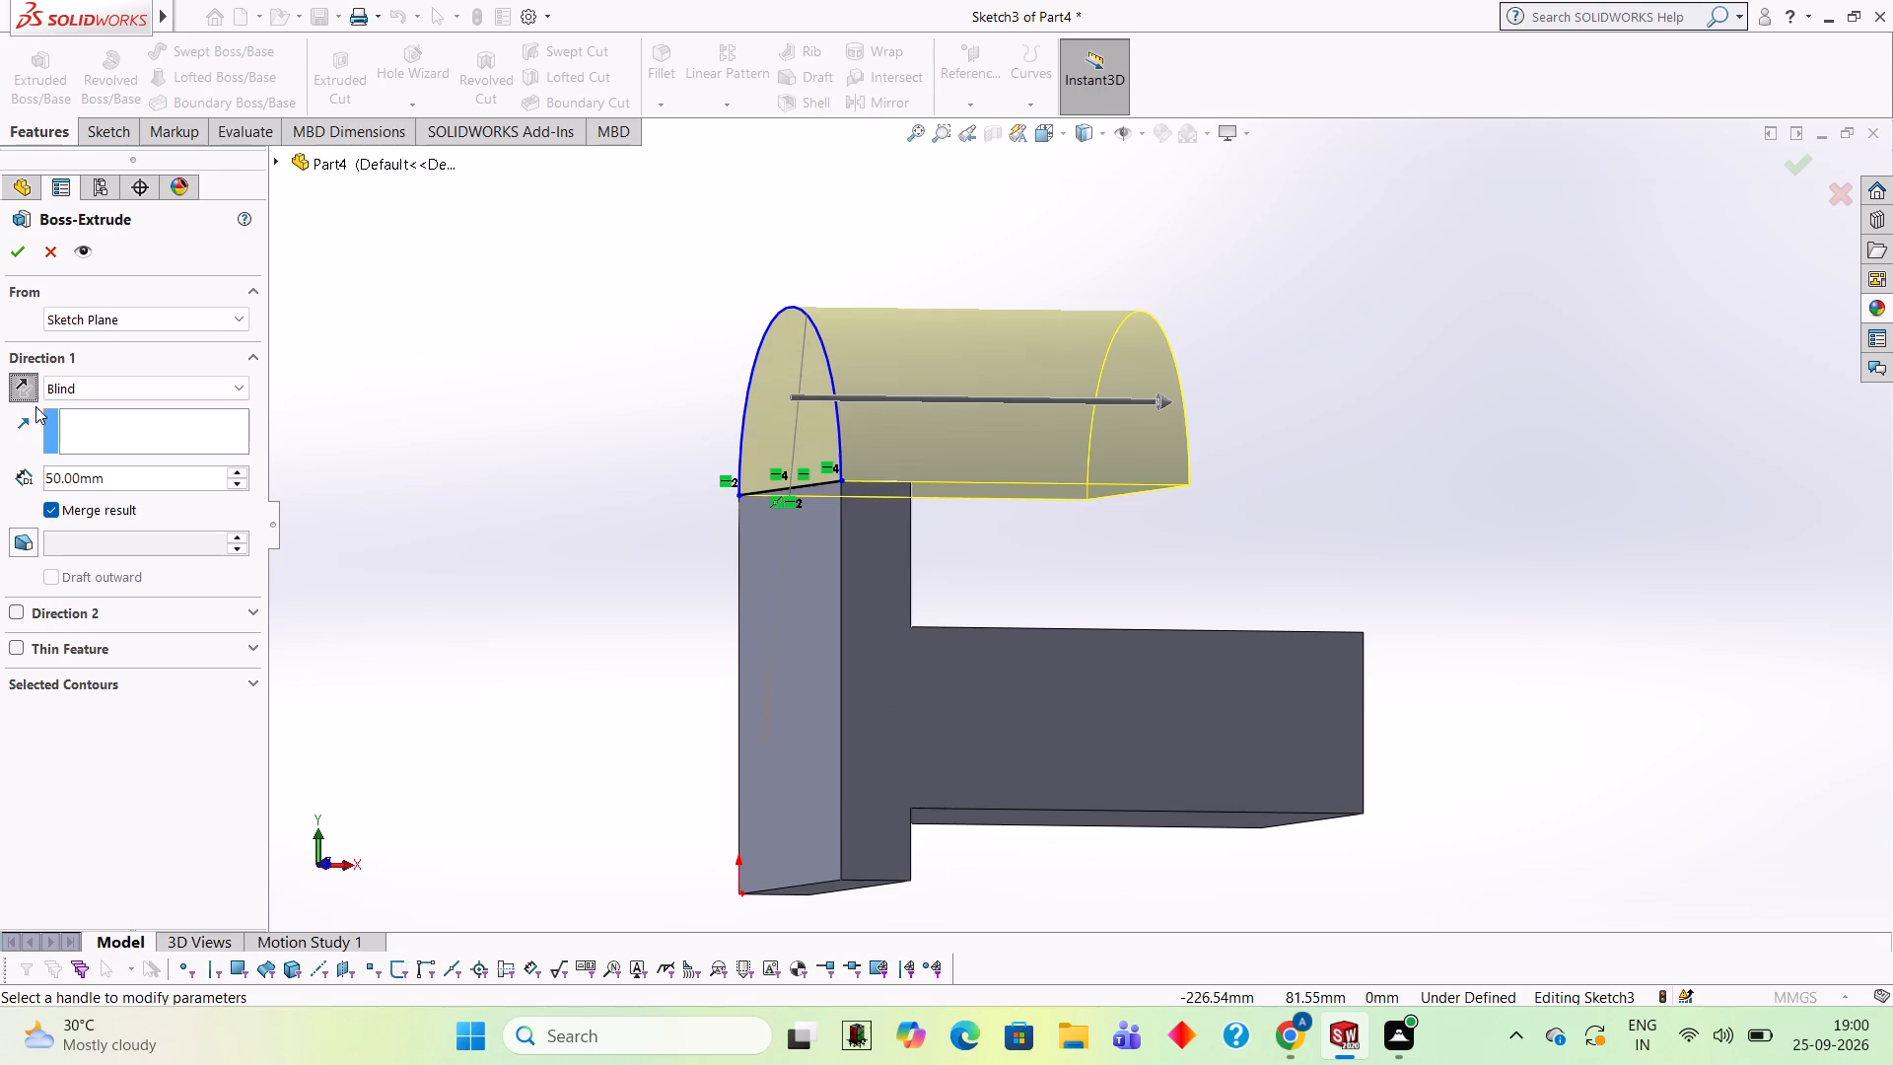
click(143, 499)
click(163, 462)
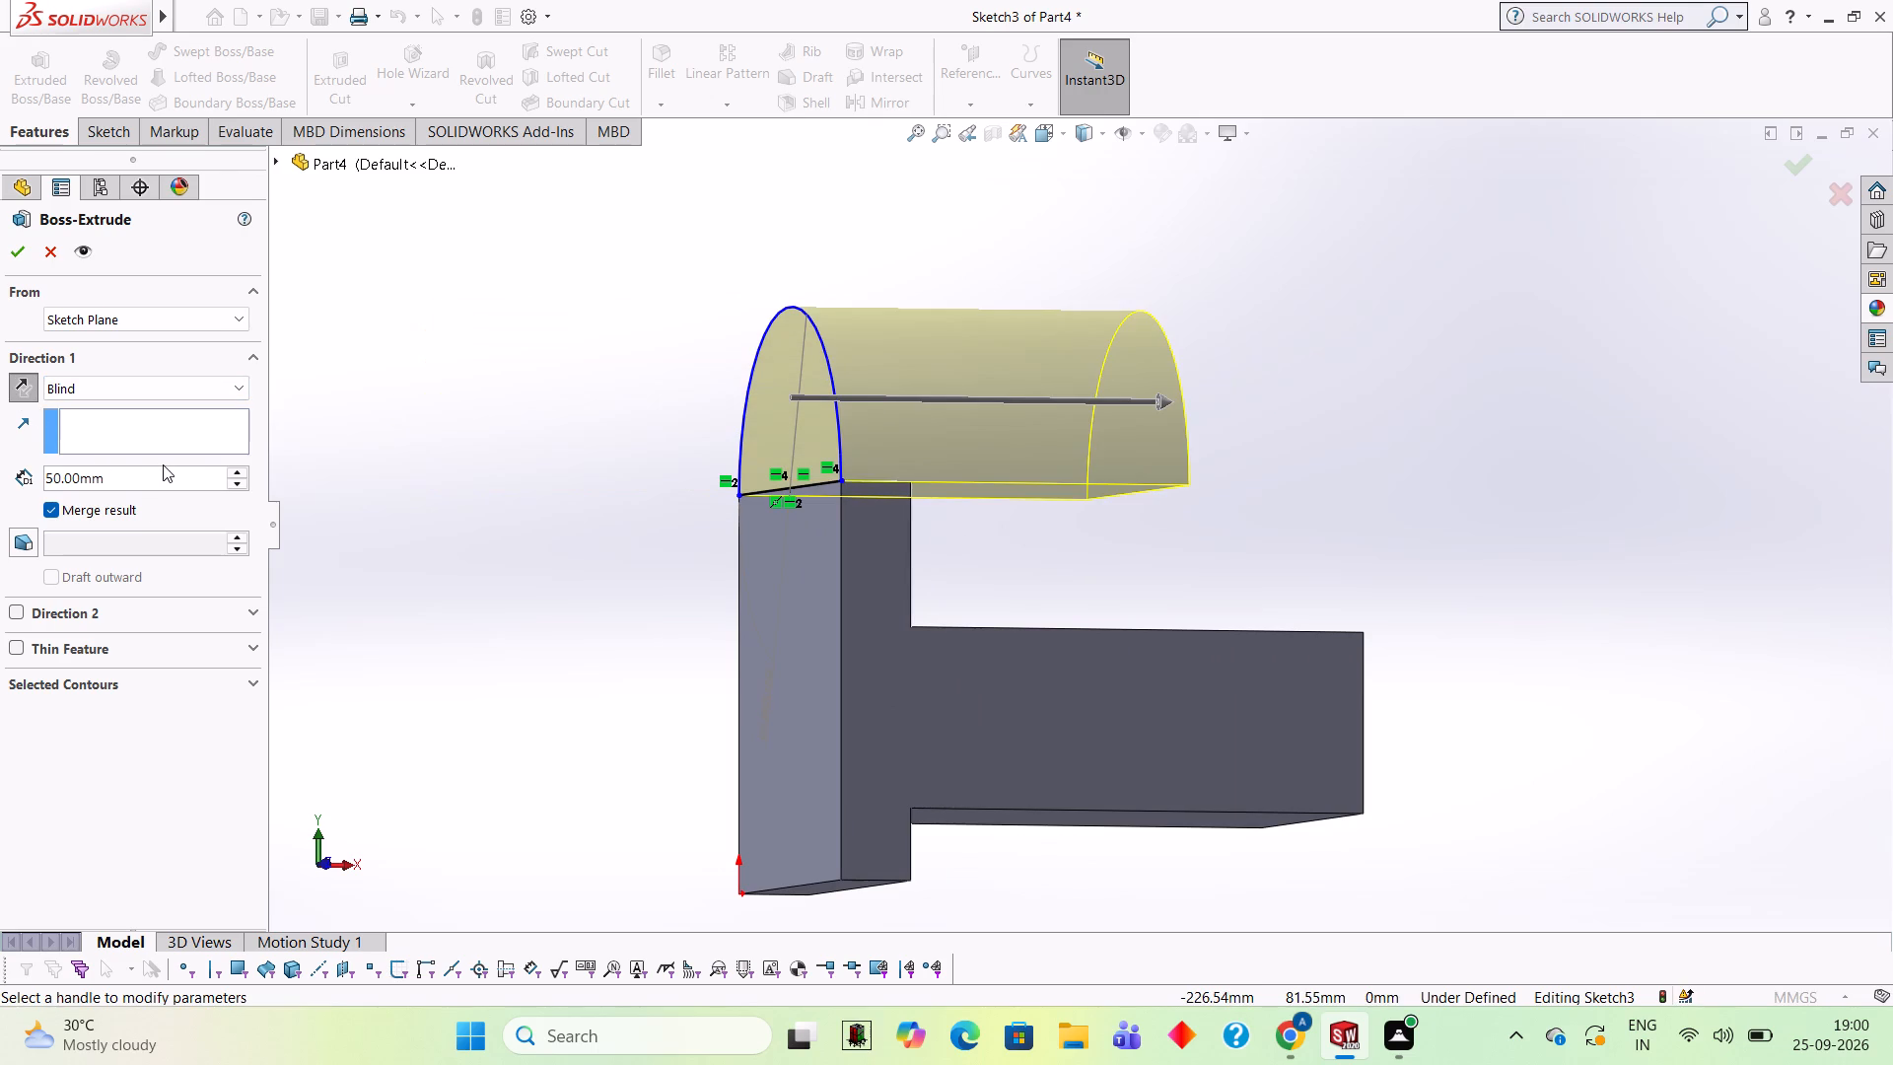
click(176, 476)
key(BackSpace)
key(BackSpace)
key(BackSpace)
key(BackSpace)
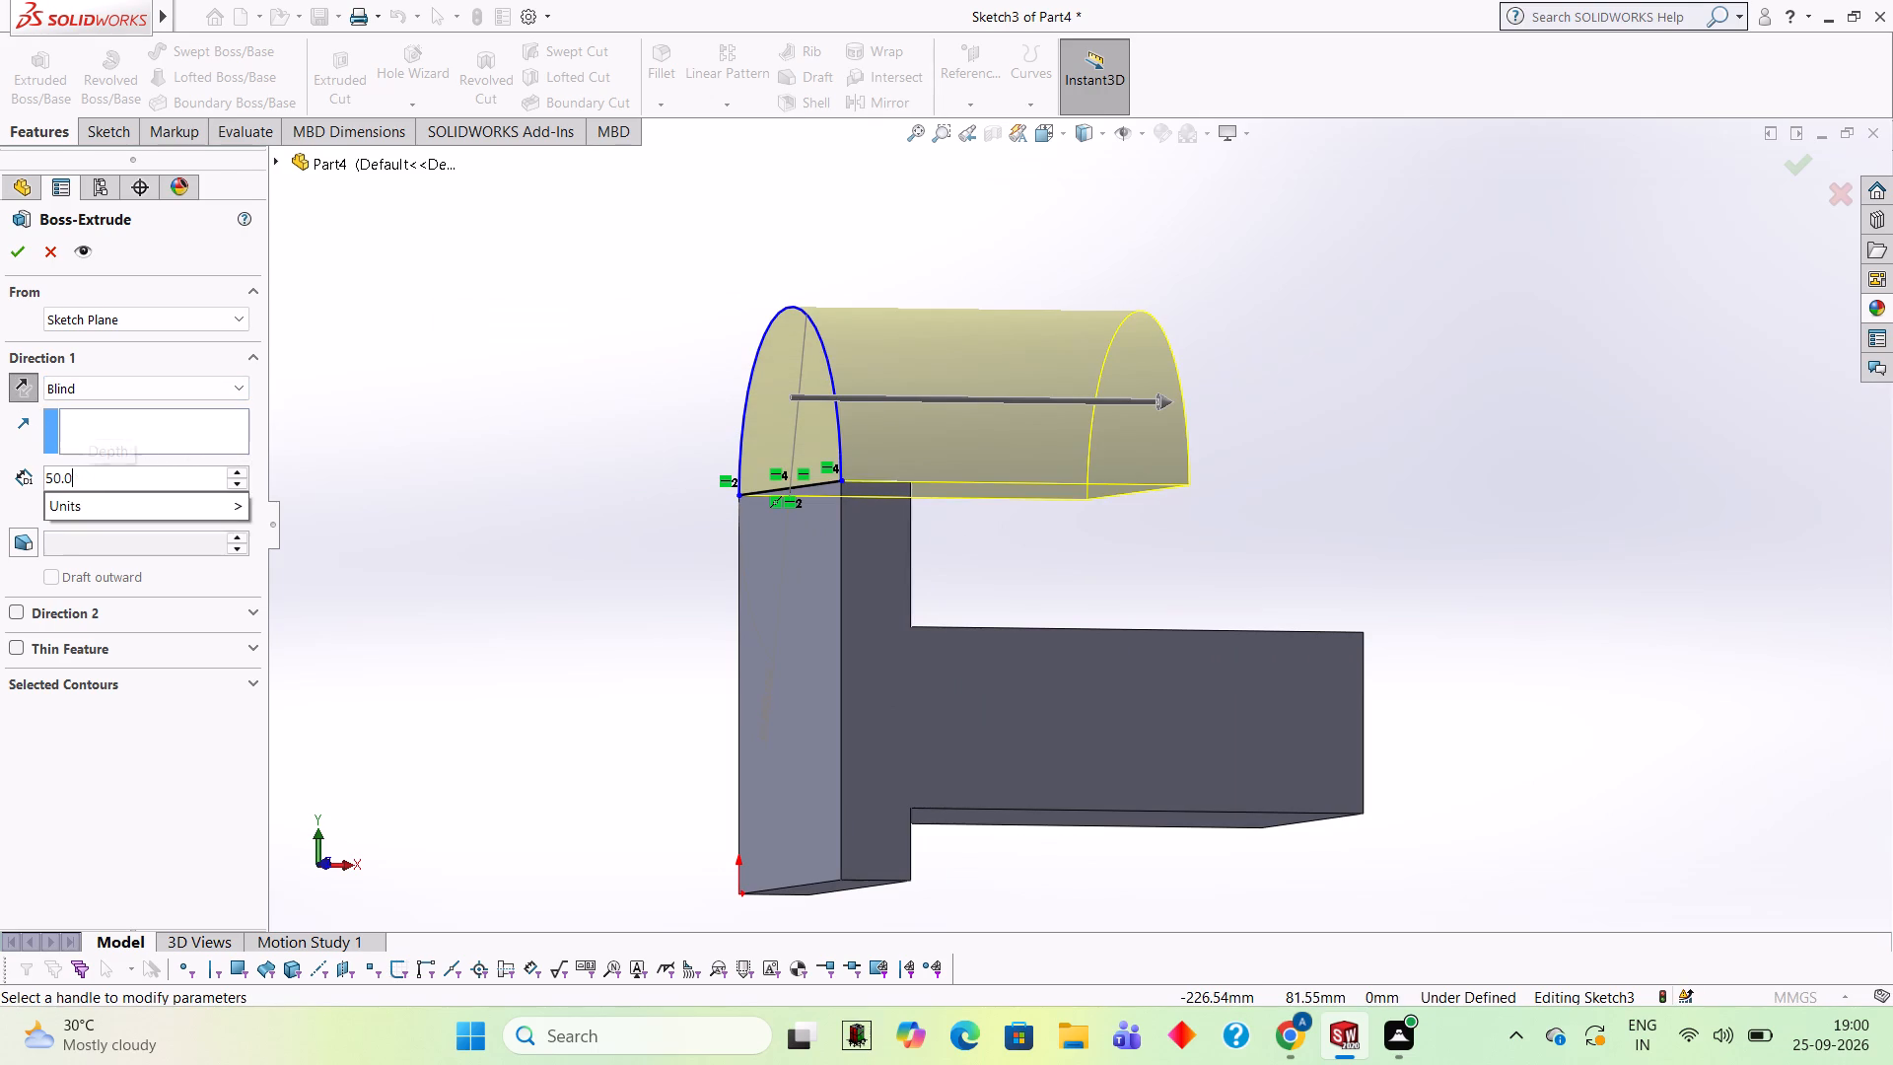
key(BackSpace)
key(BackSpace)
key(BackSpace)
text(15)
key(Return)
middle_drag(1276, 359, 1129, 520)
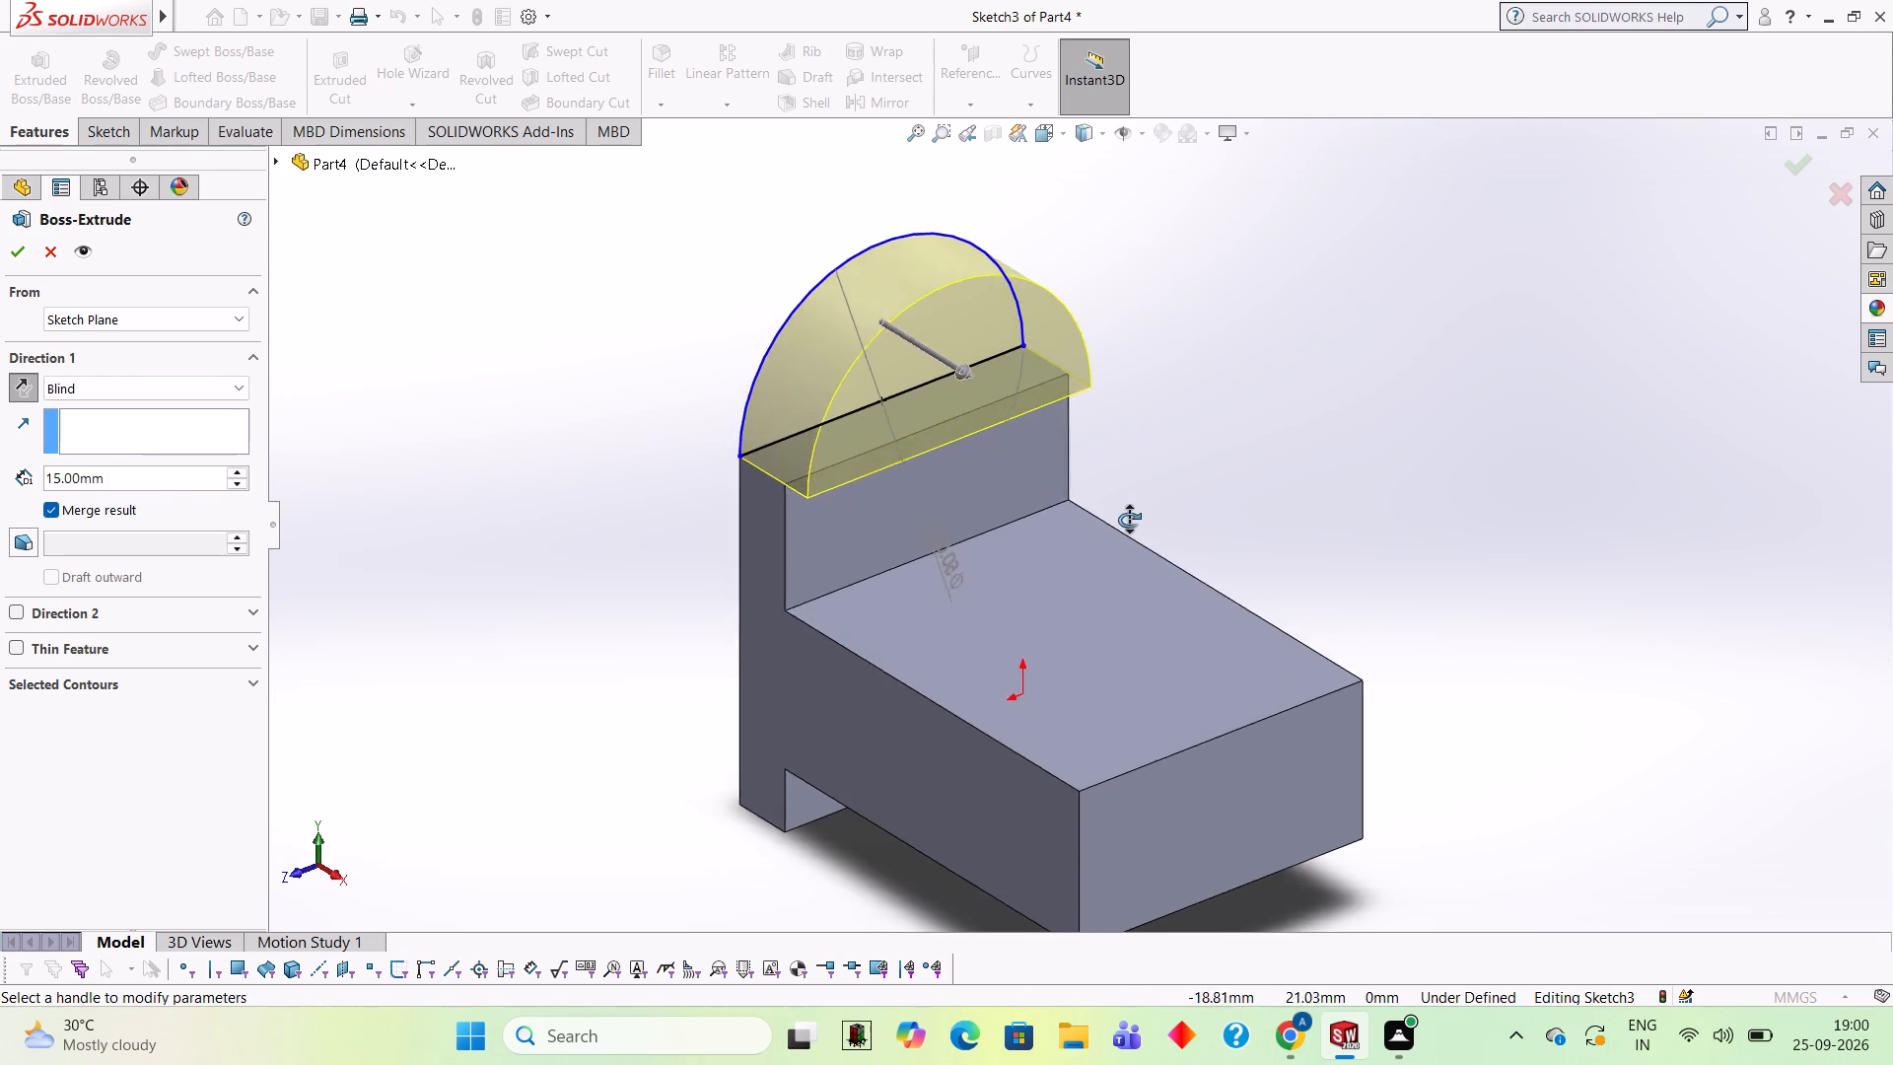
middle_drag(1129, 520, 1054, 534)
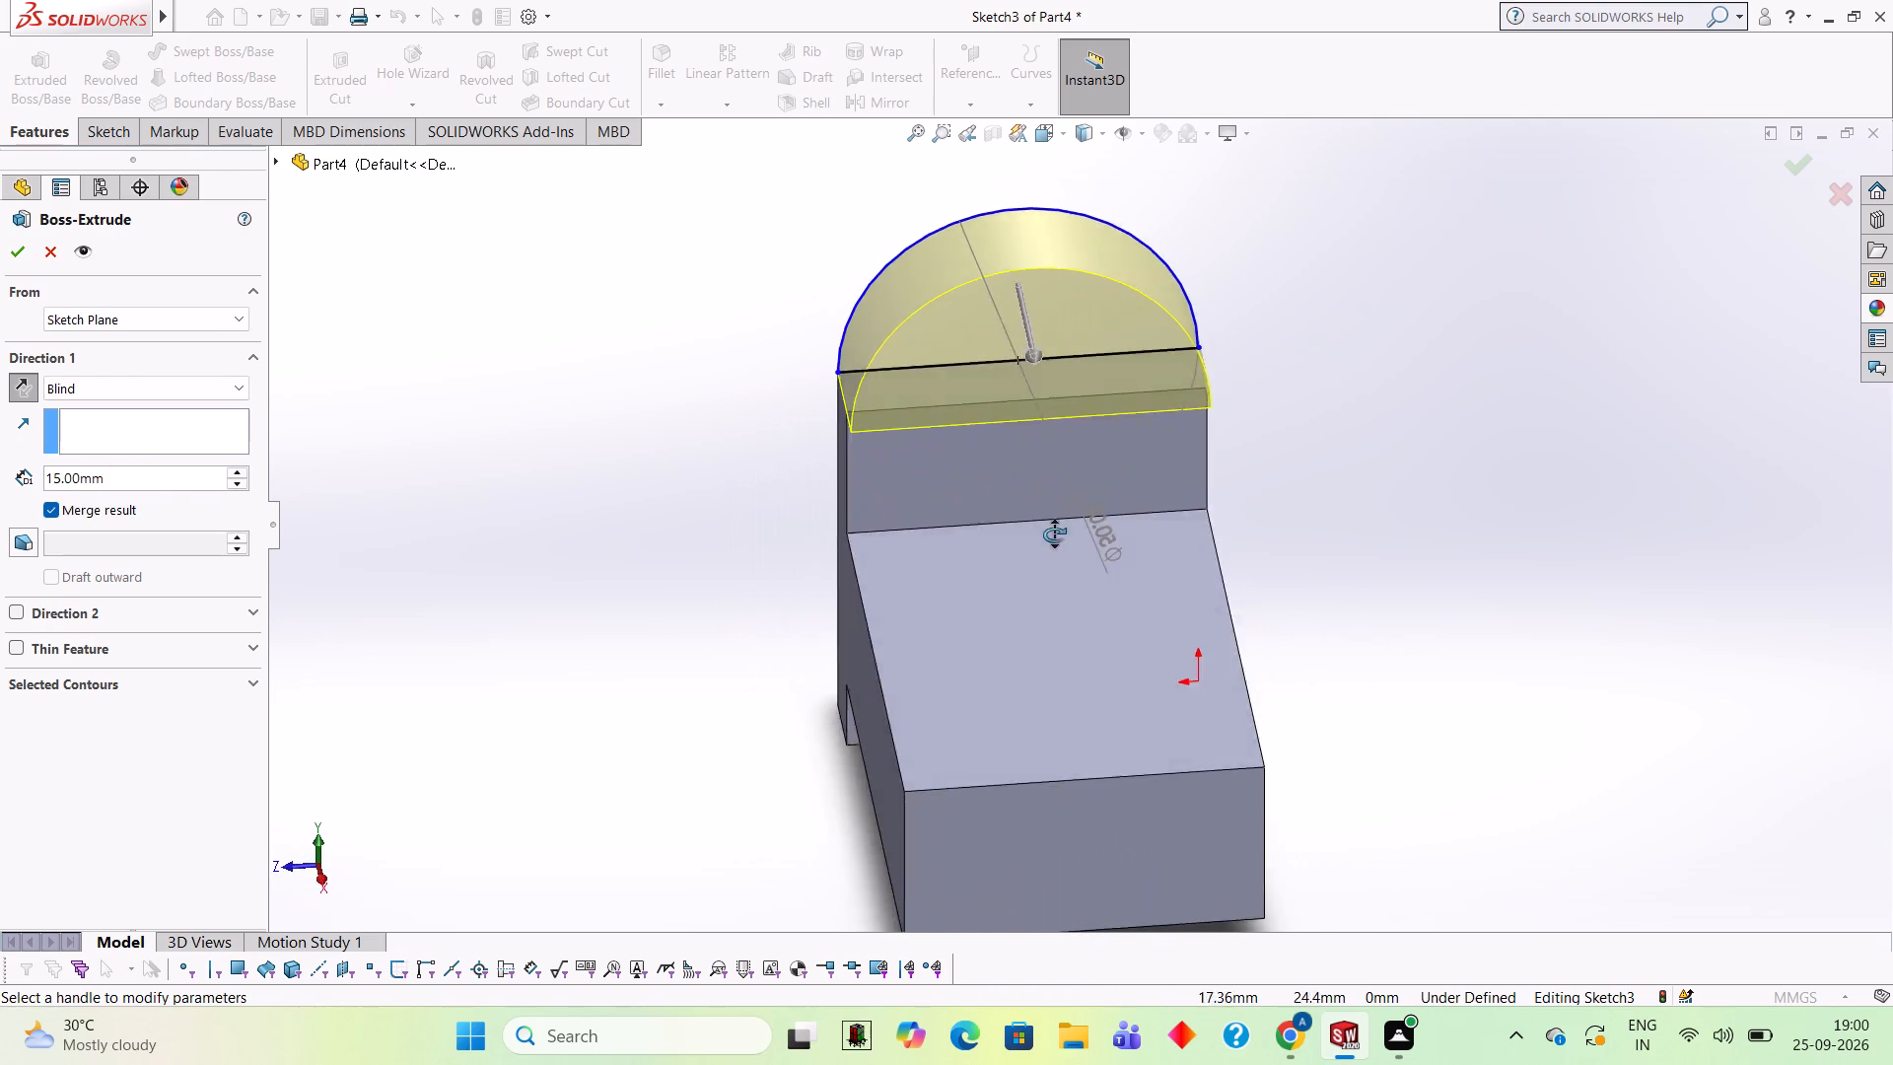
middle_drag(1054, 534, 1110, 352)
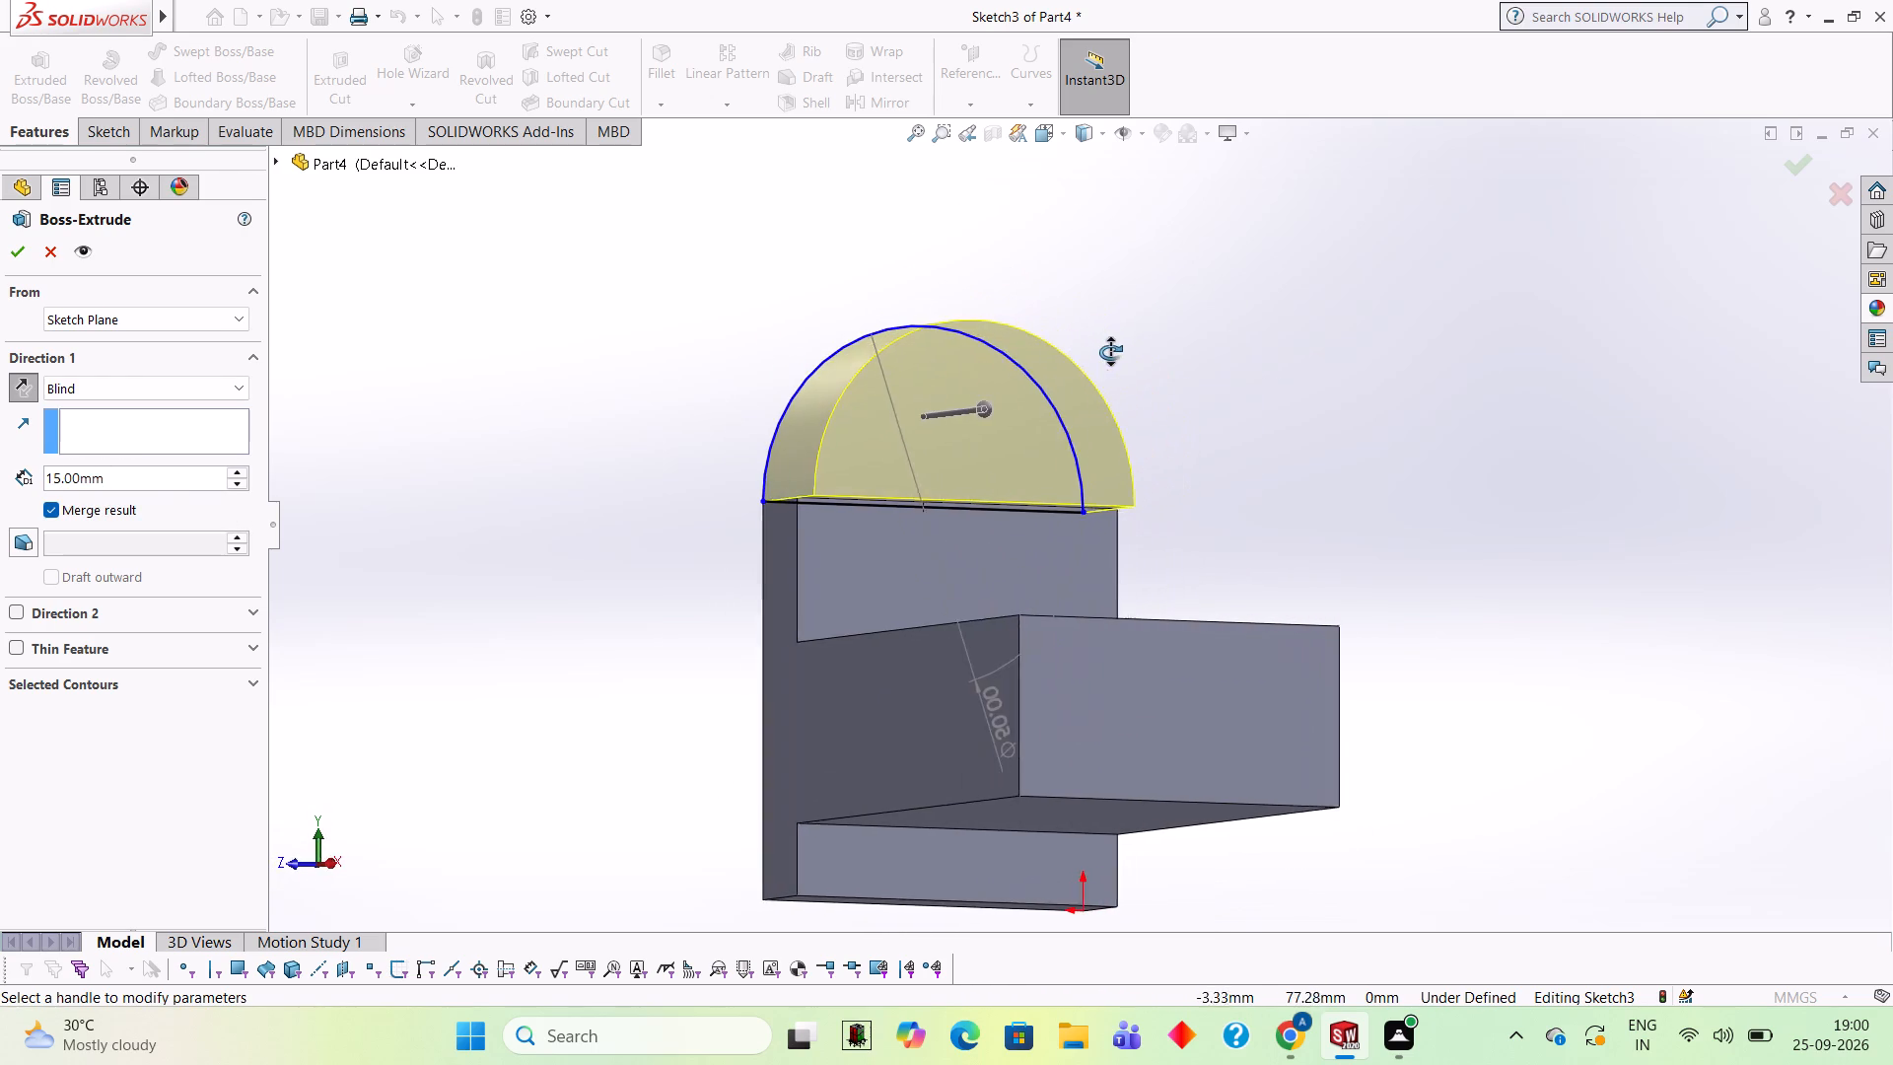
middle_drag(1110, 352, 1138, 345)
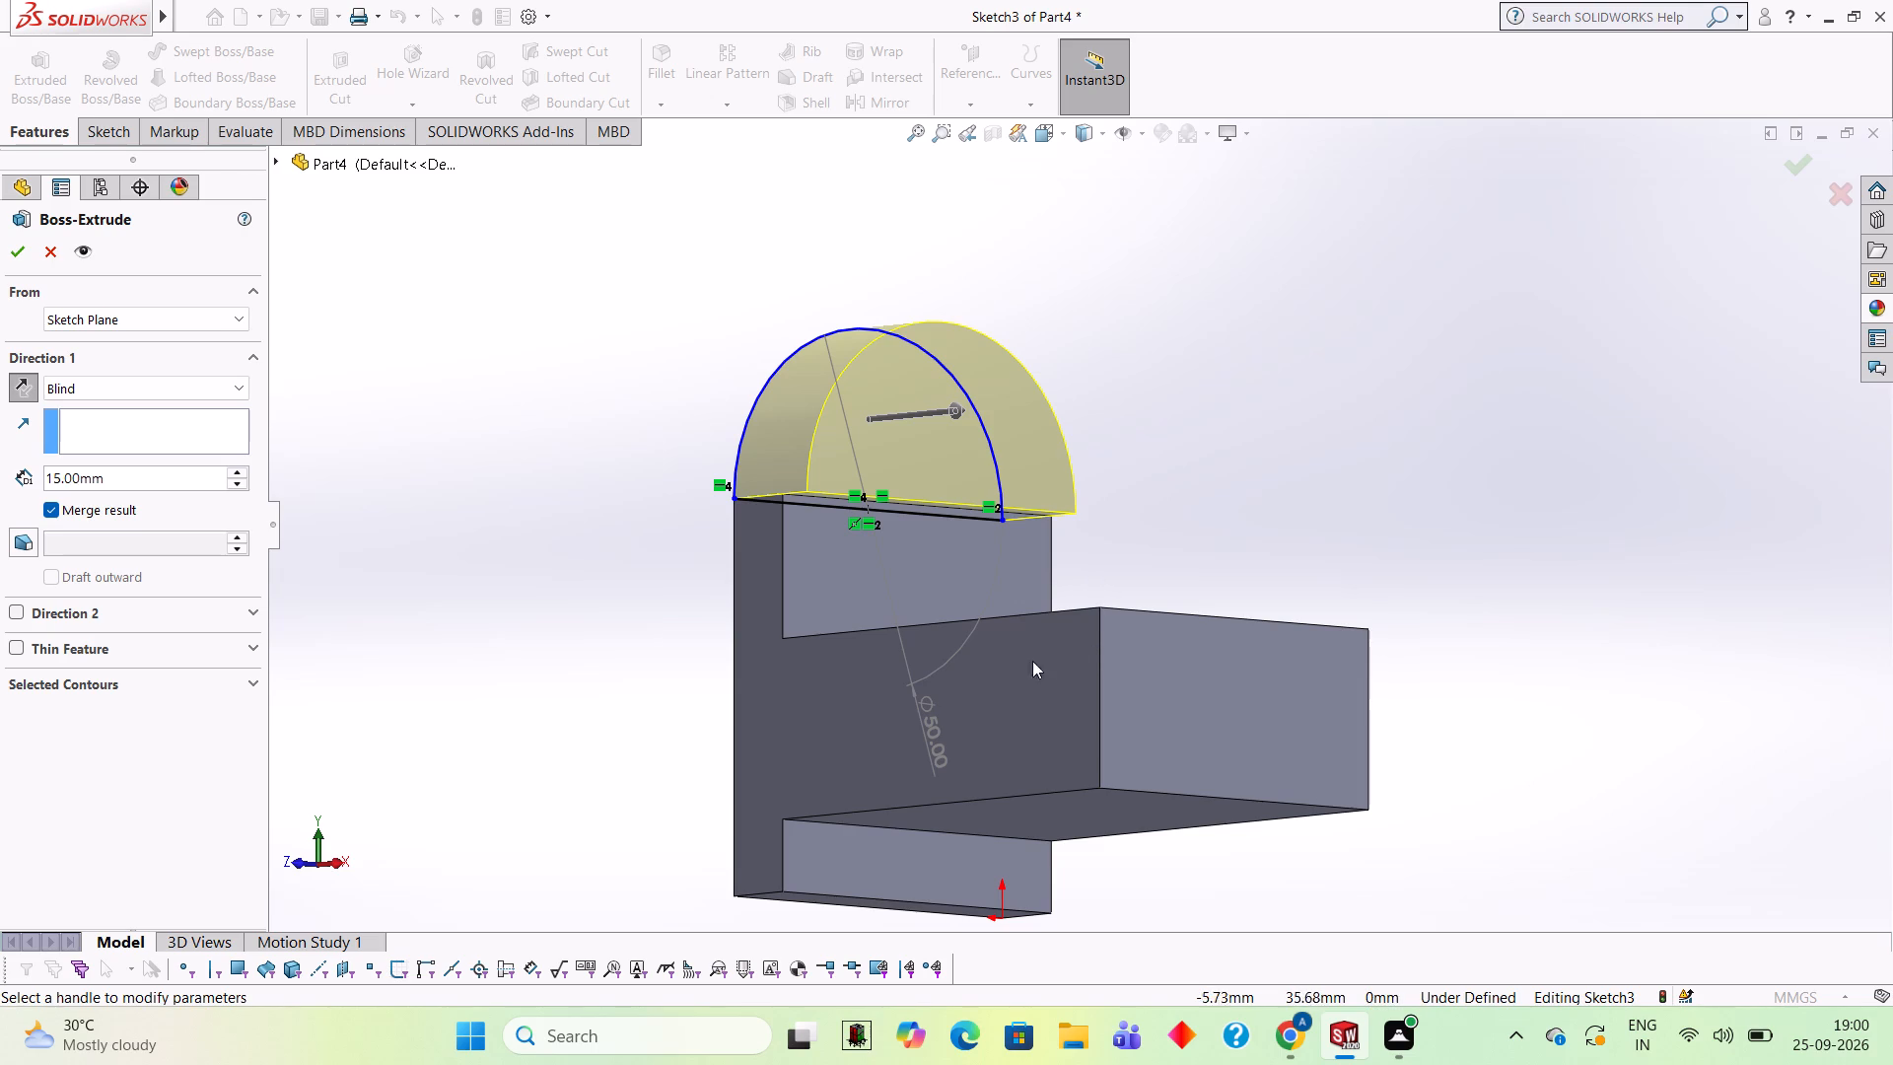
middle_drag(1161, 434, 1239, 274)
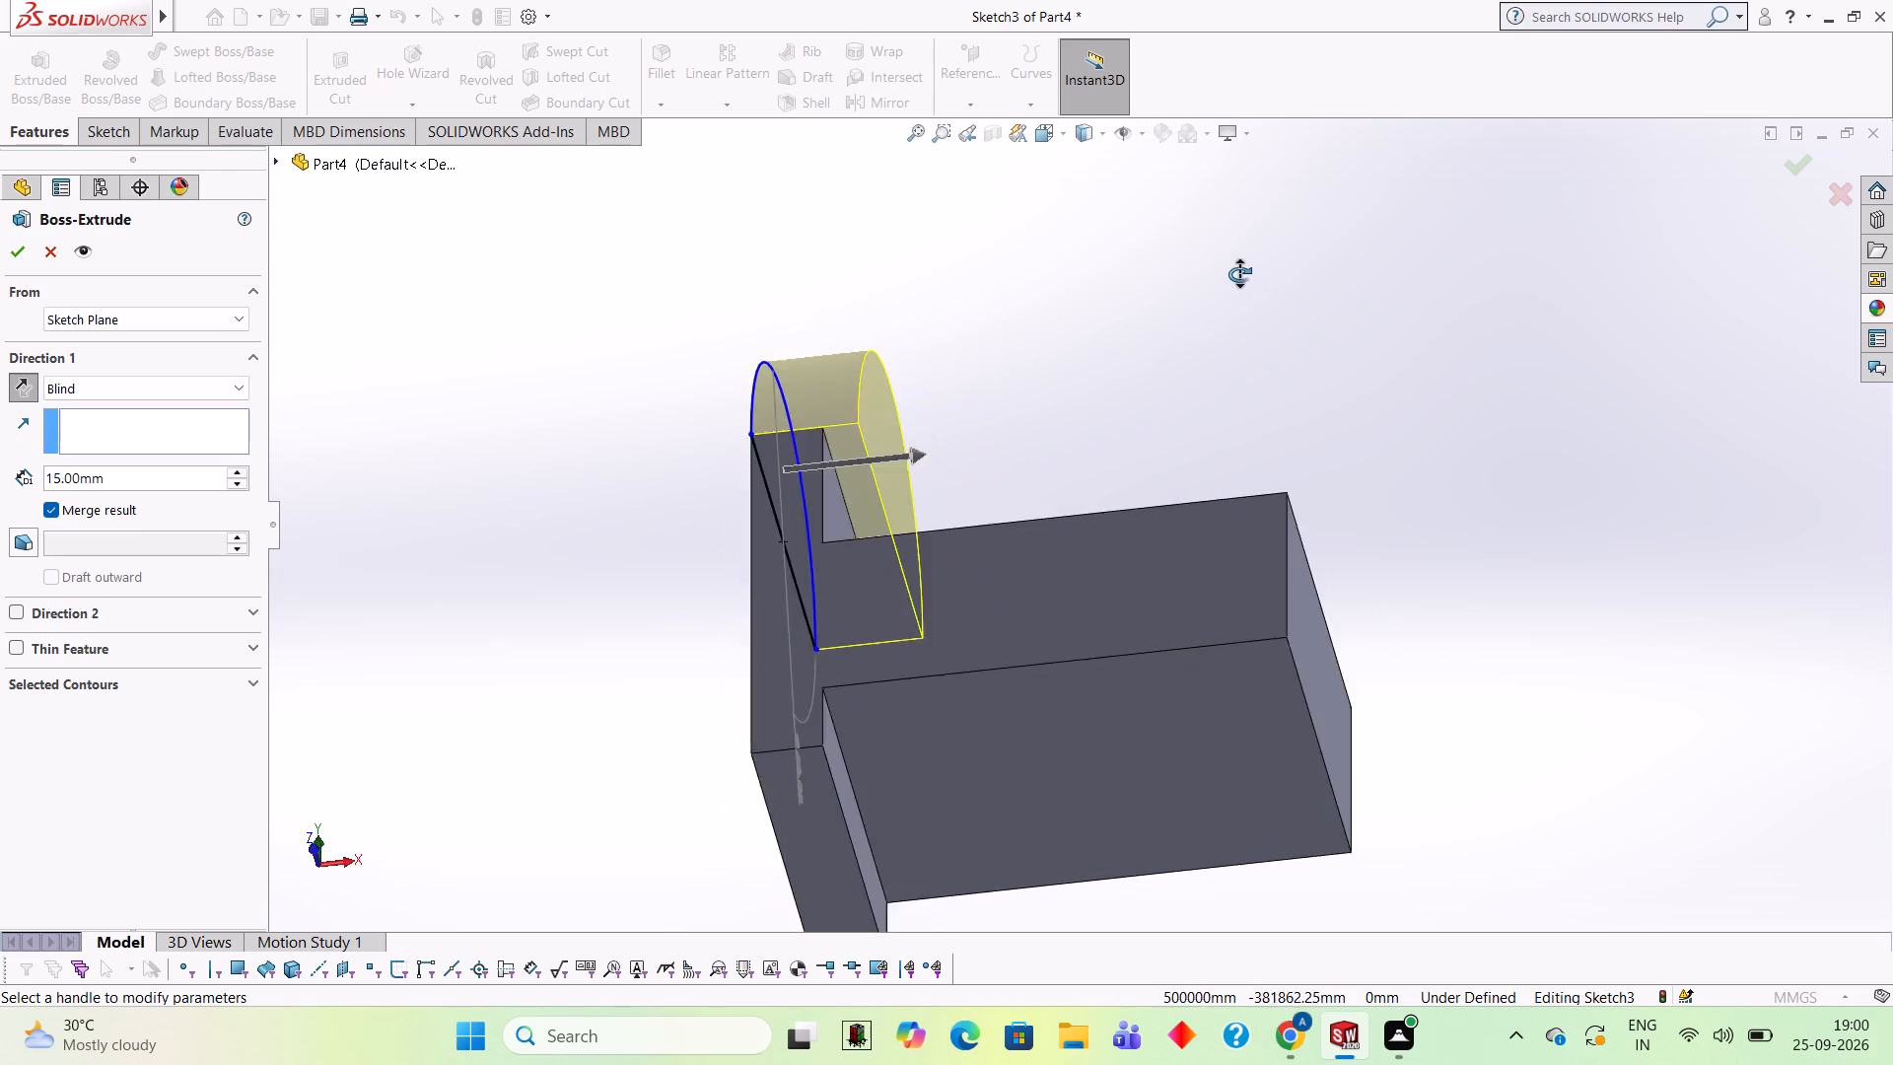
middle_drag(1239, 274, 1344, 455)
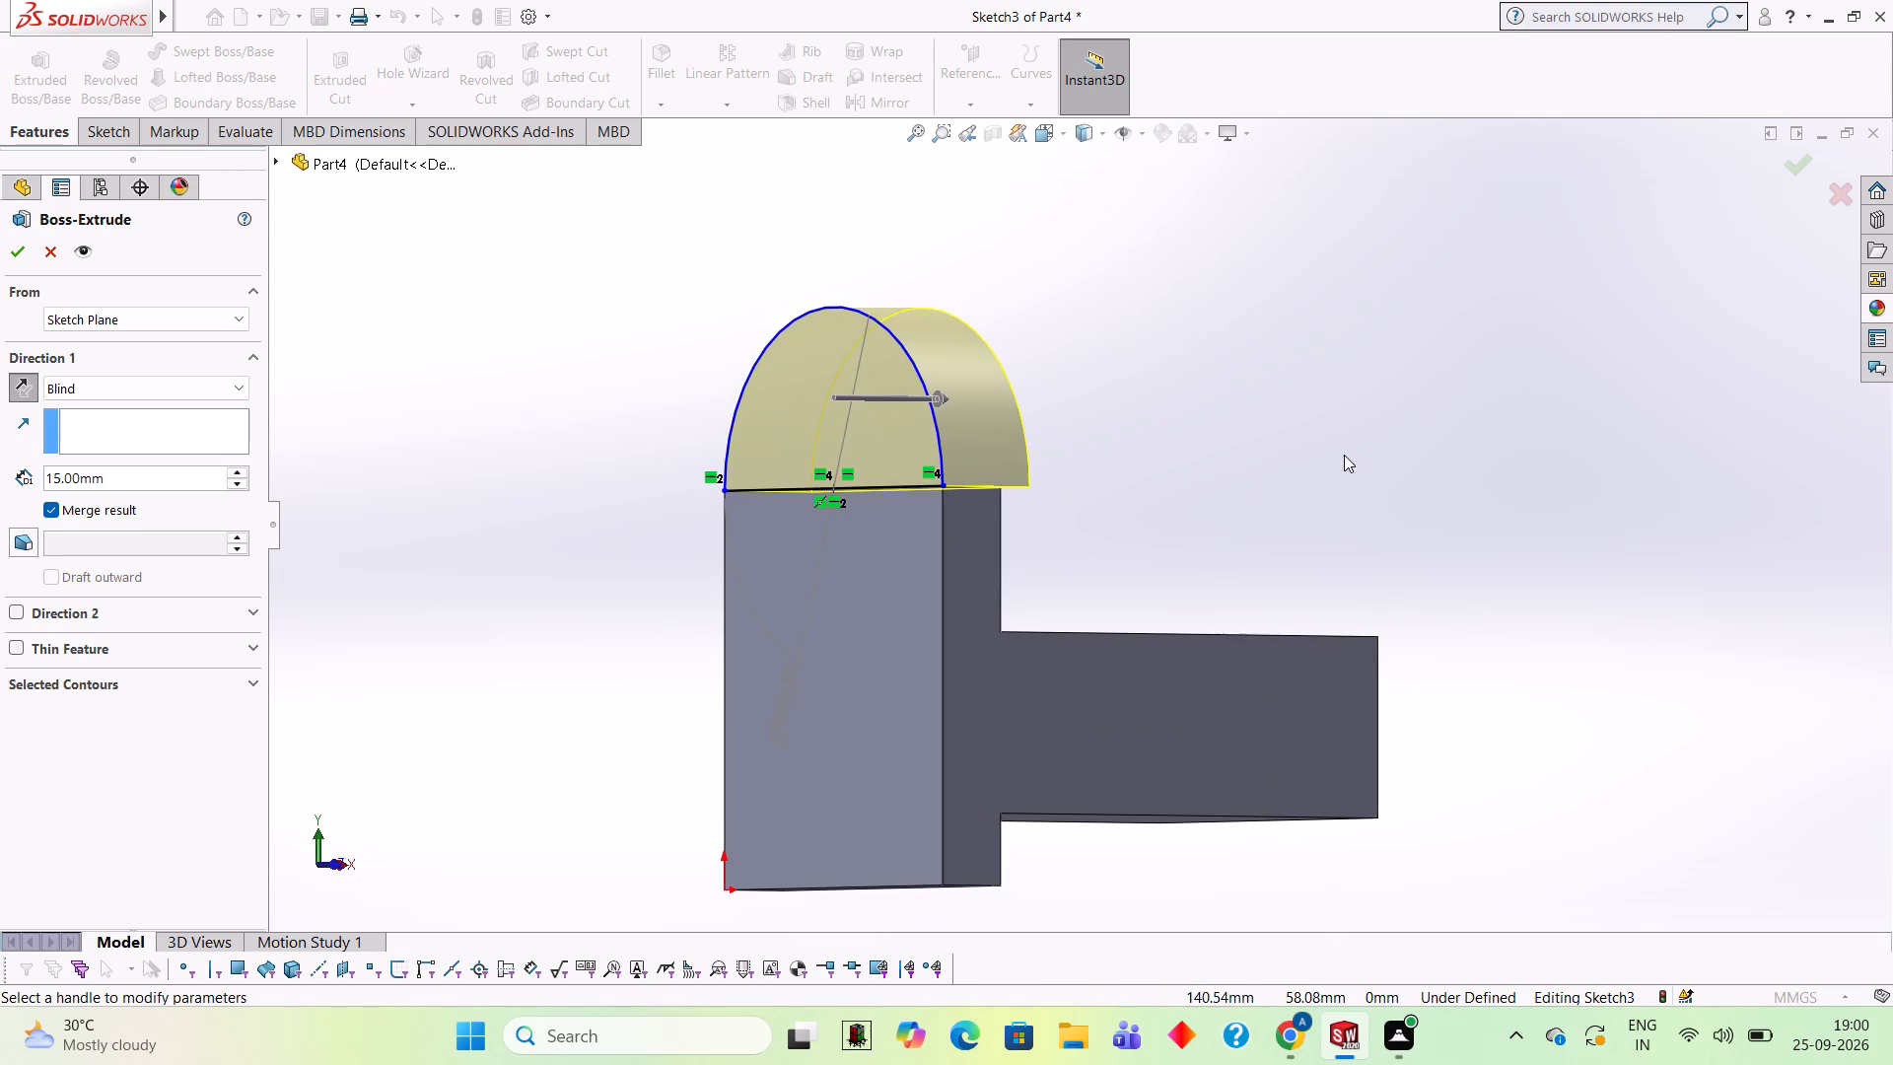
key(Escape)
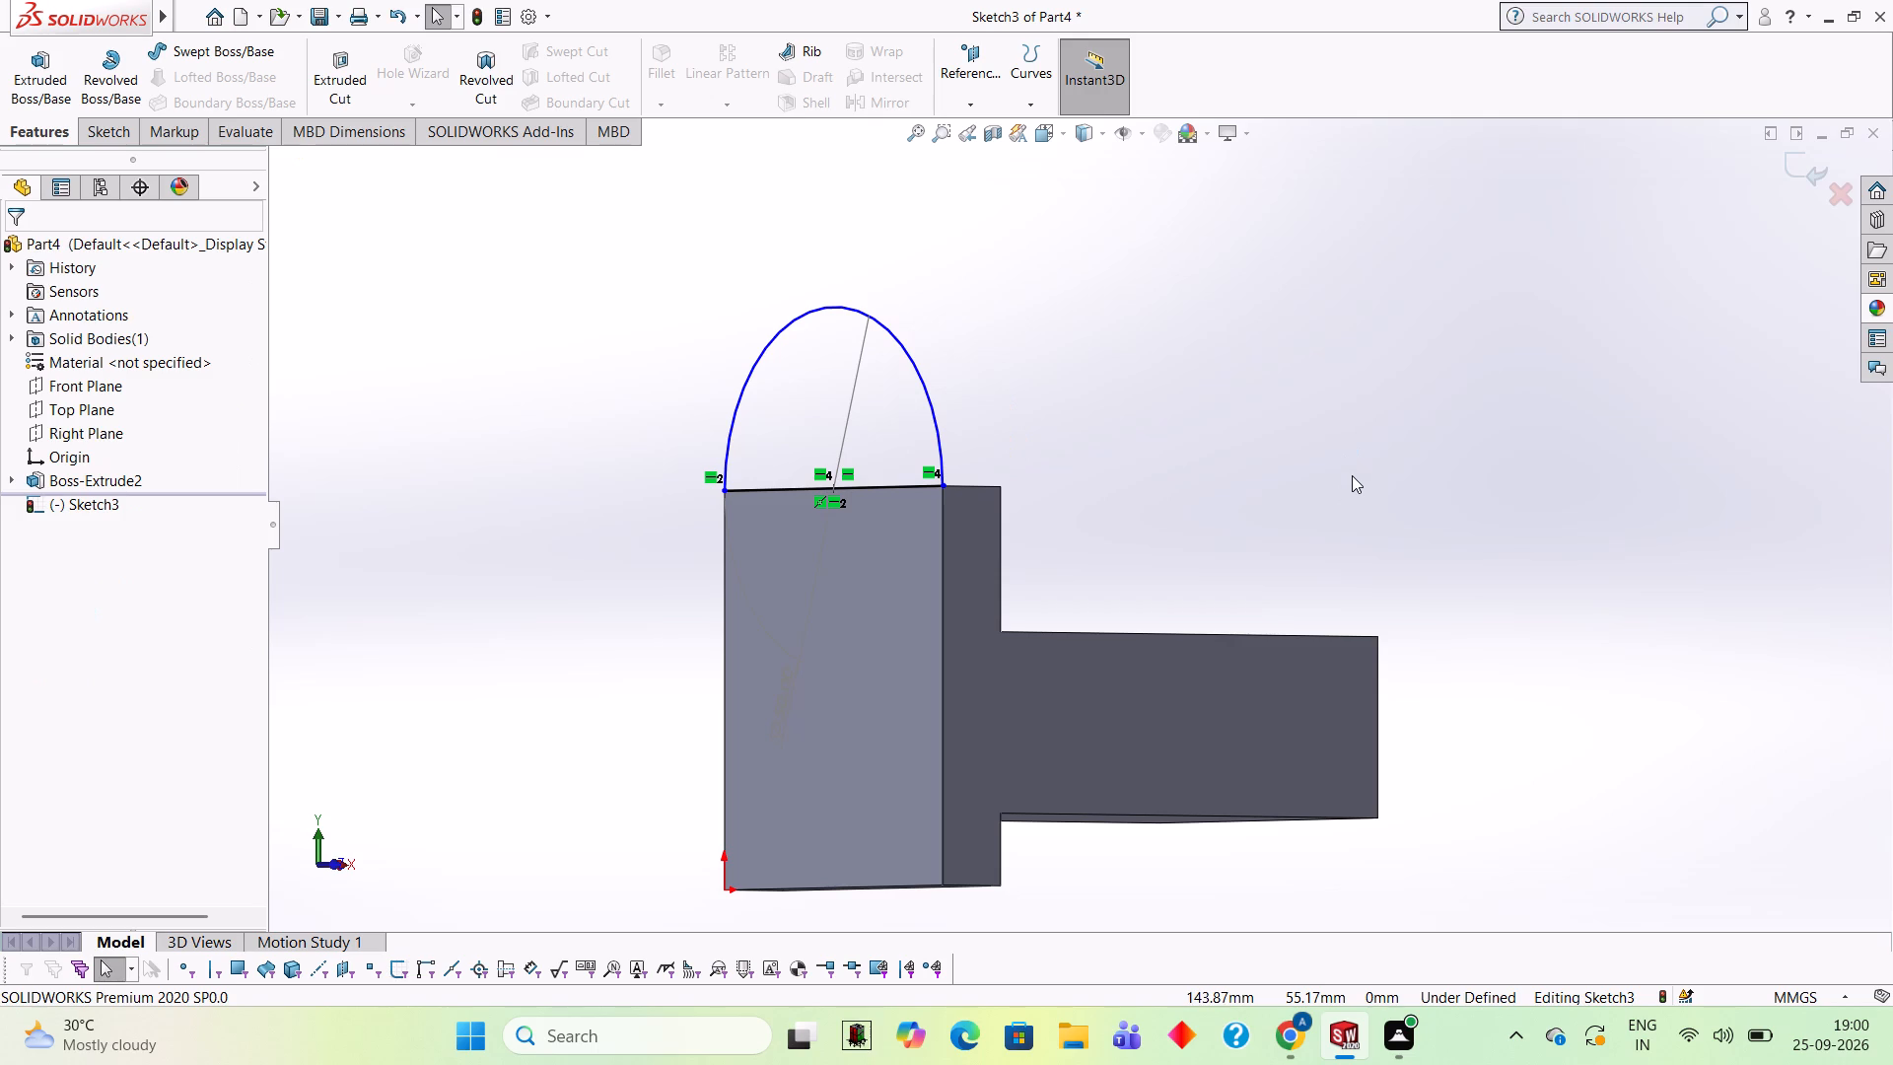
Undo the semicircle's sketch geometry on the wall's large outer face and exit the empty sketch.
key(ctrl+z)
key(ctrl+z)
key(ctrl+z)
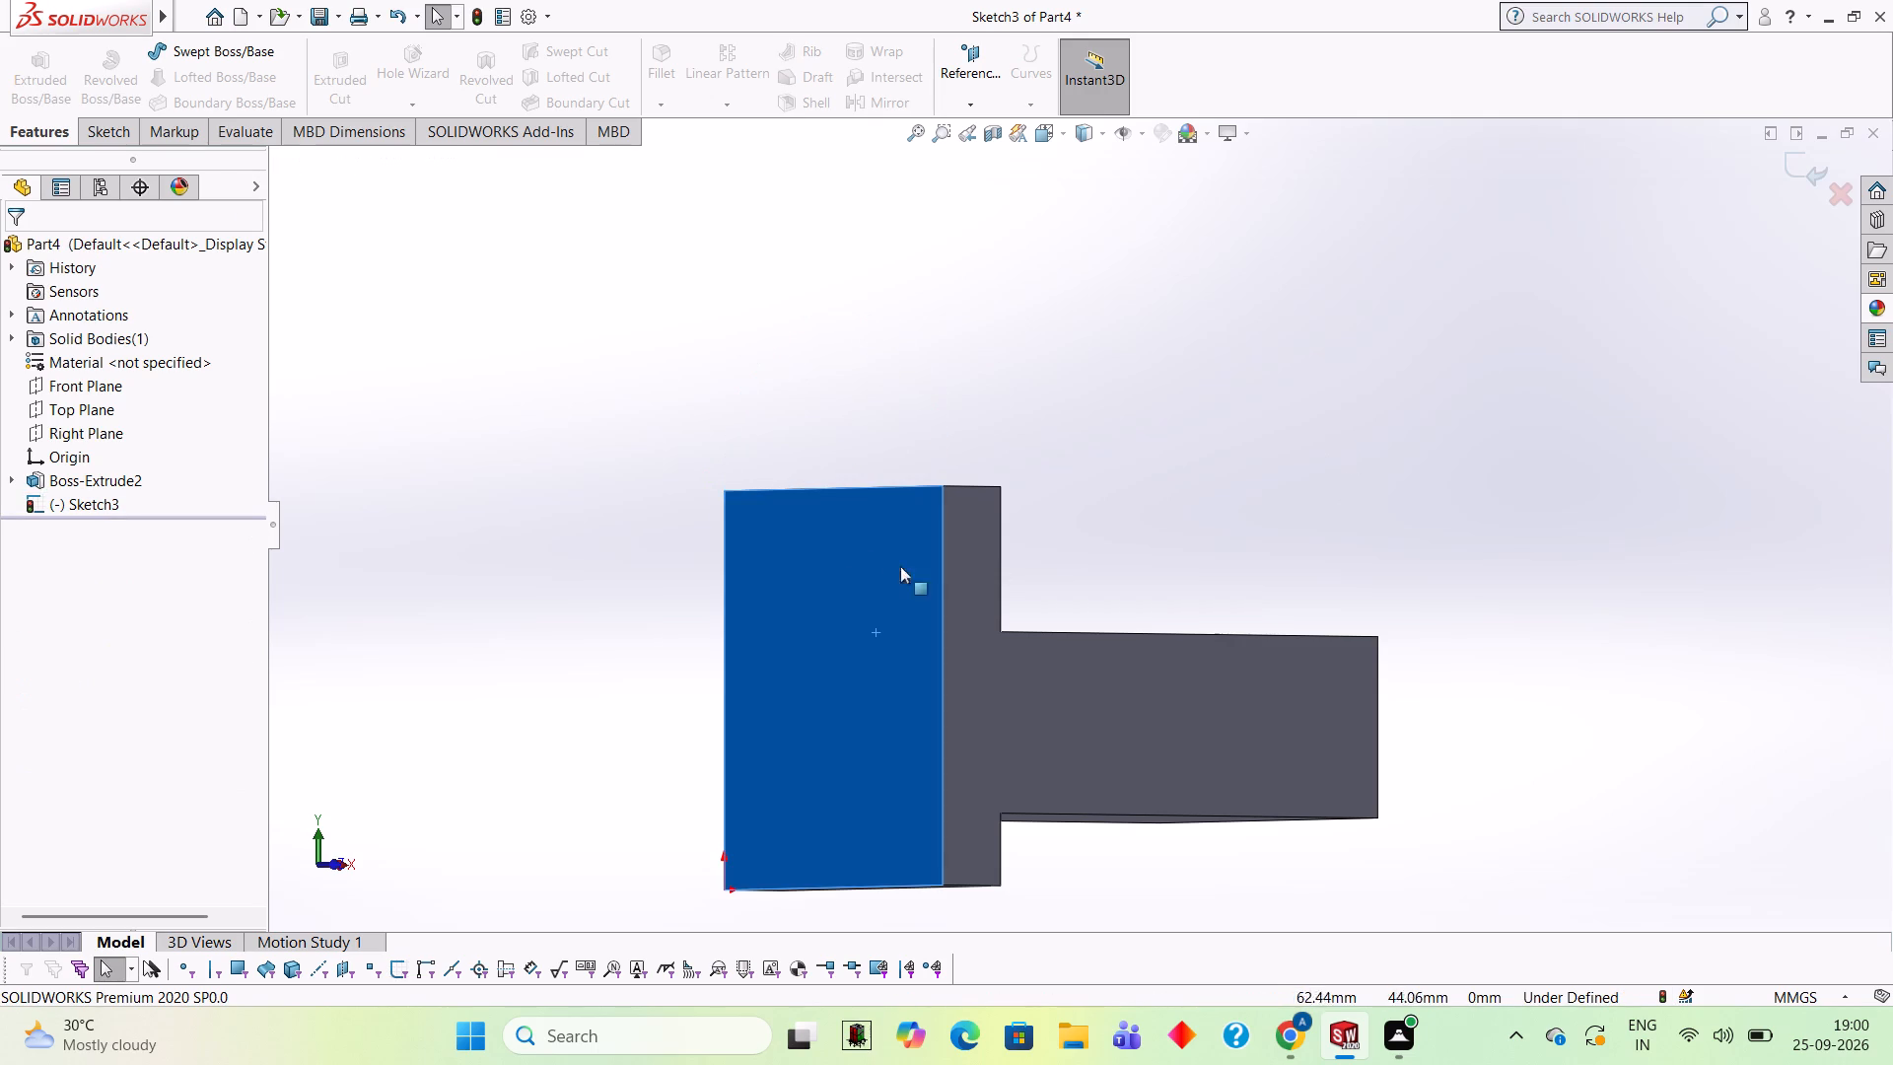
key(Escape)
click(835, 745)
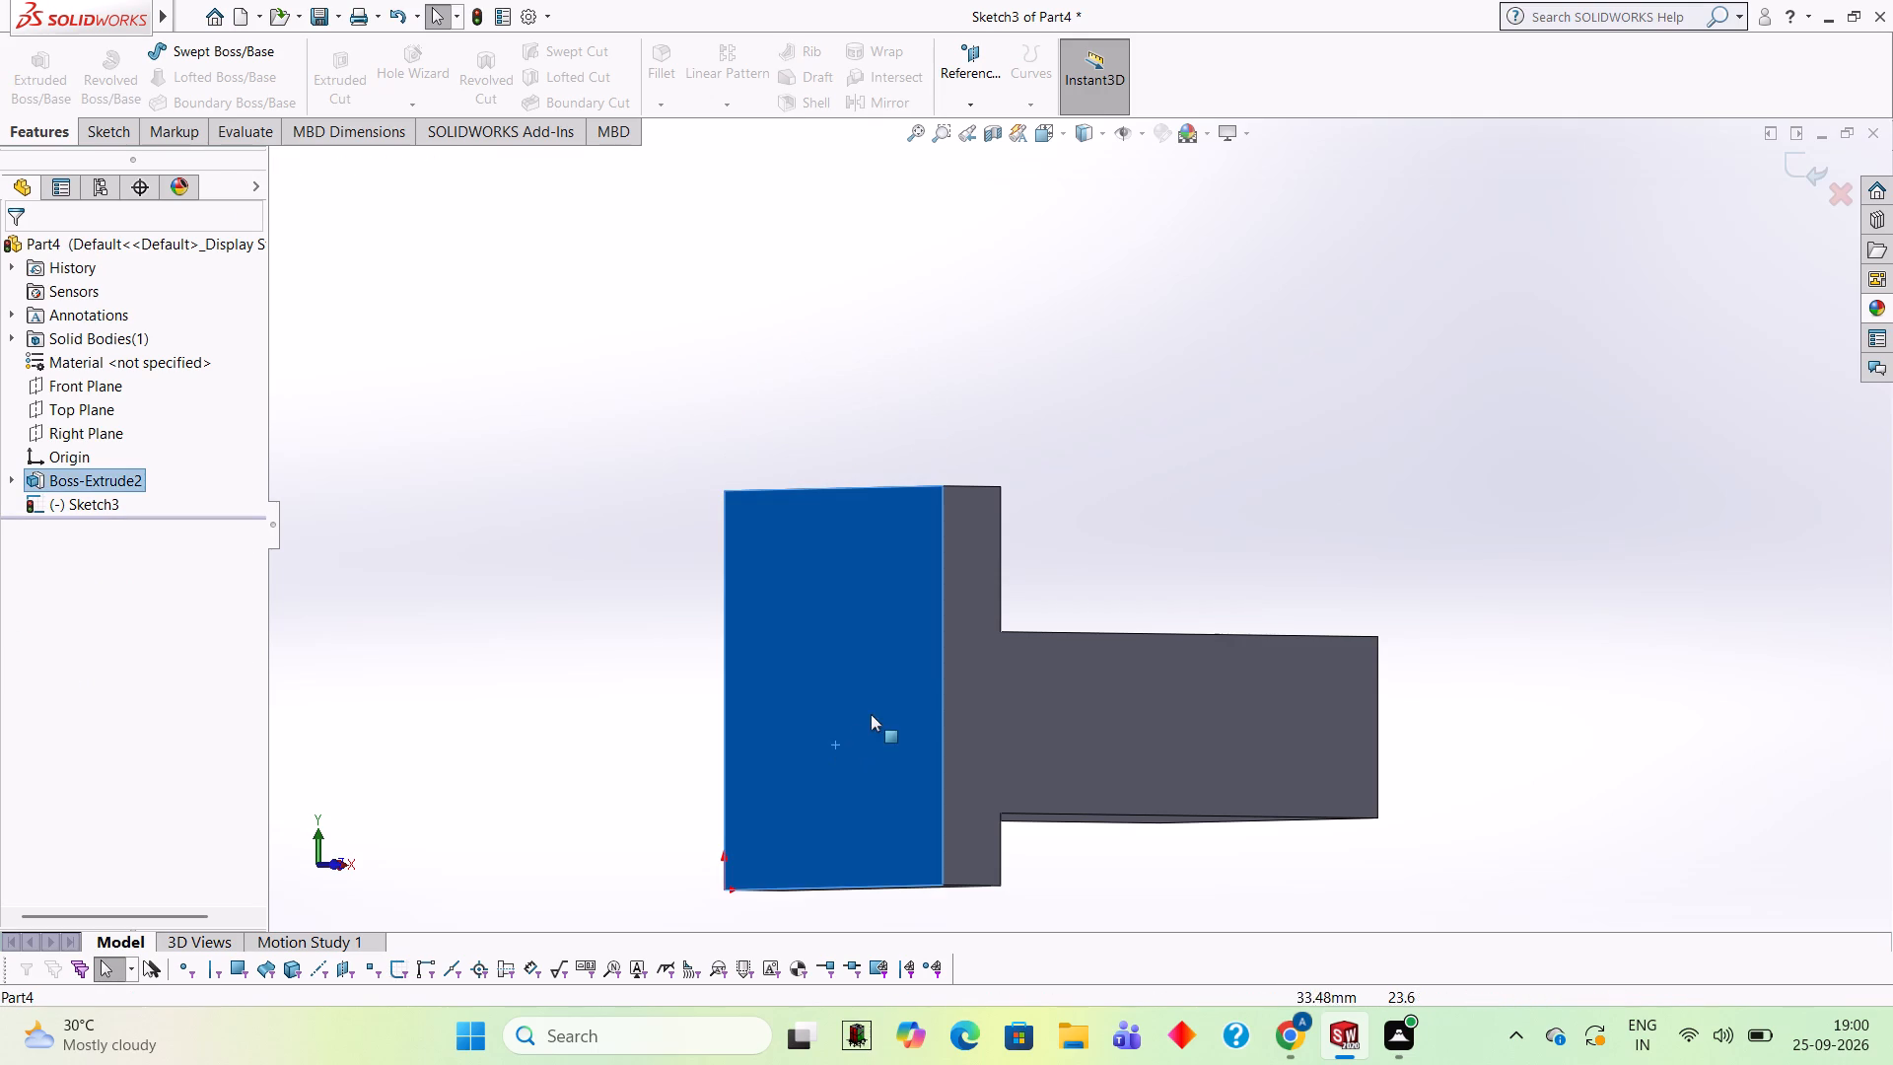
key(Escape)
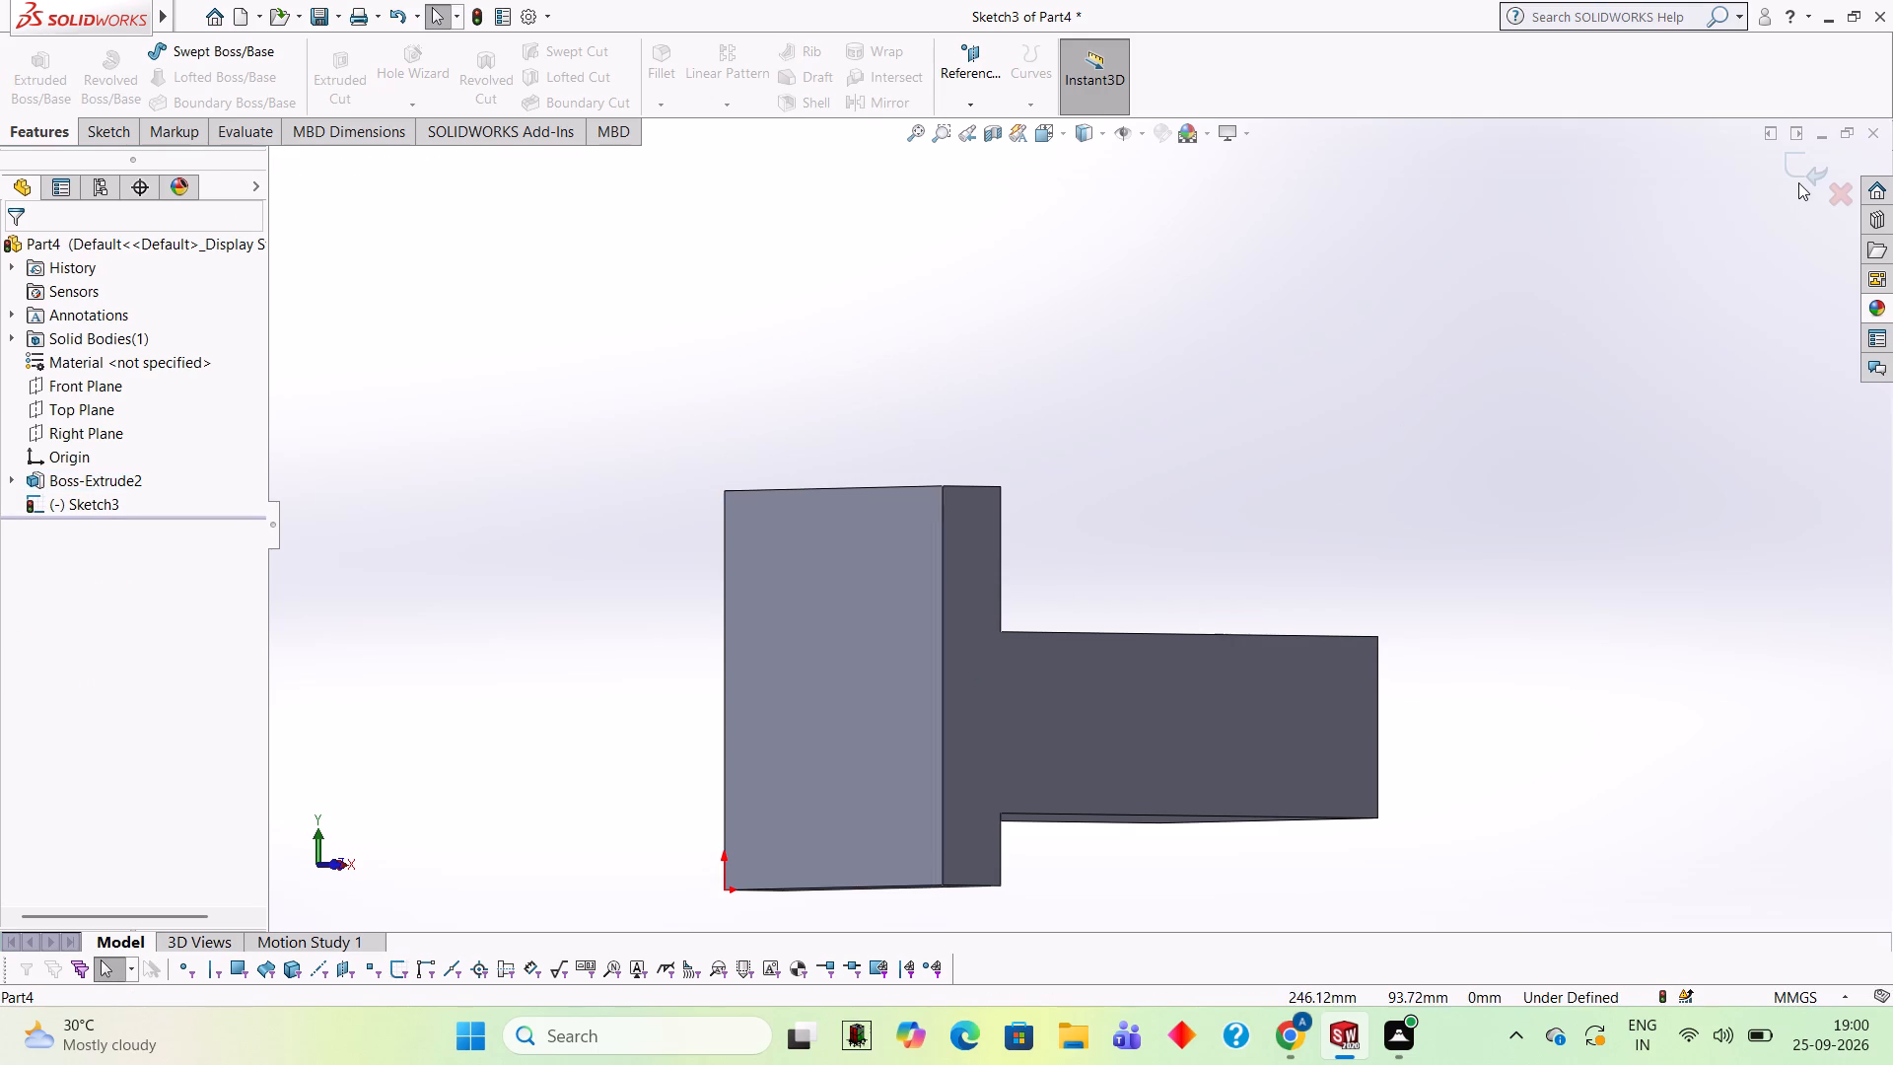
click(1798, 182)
Sketch a closed 50 by 55 mm rectangle of lines on the upright wall's large outer face, tracing its four edges.
click(867, 695)
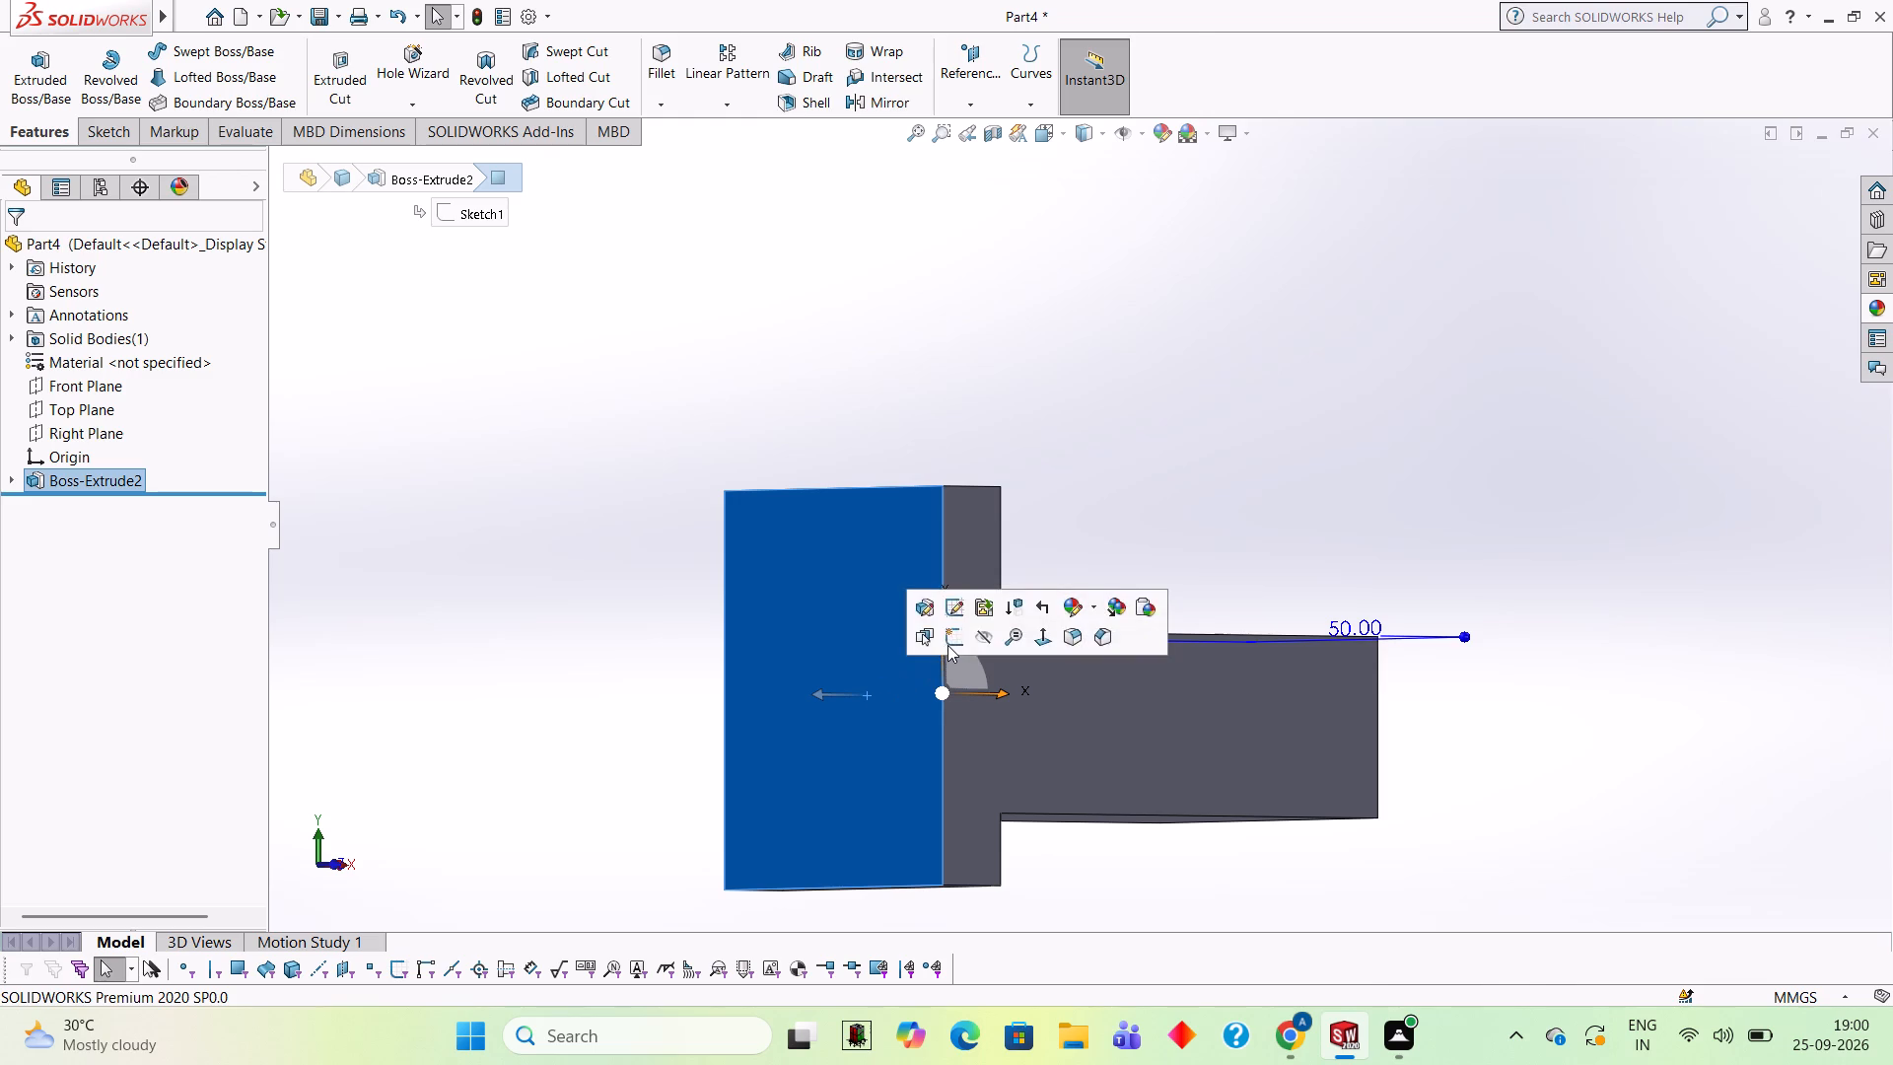
click(947, 645)
key(ctrl+8)
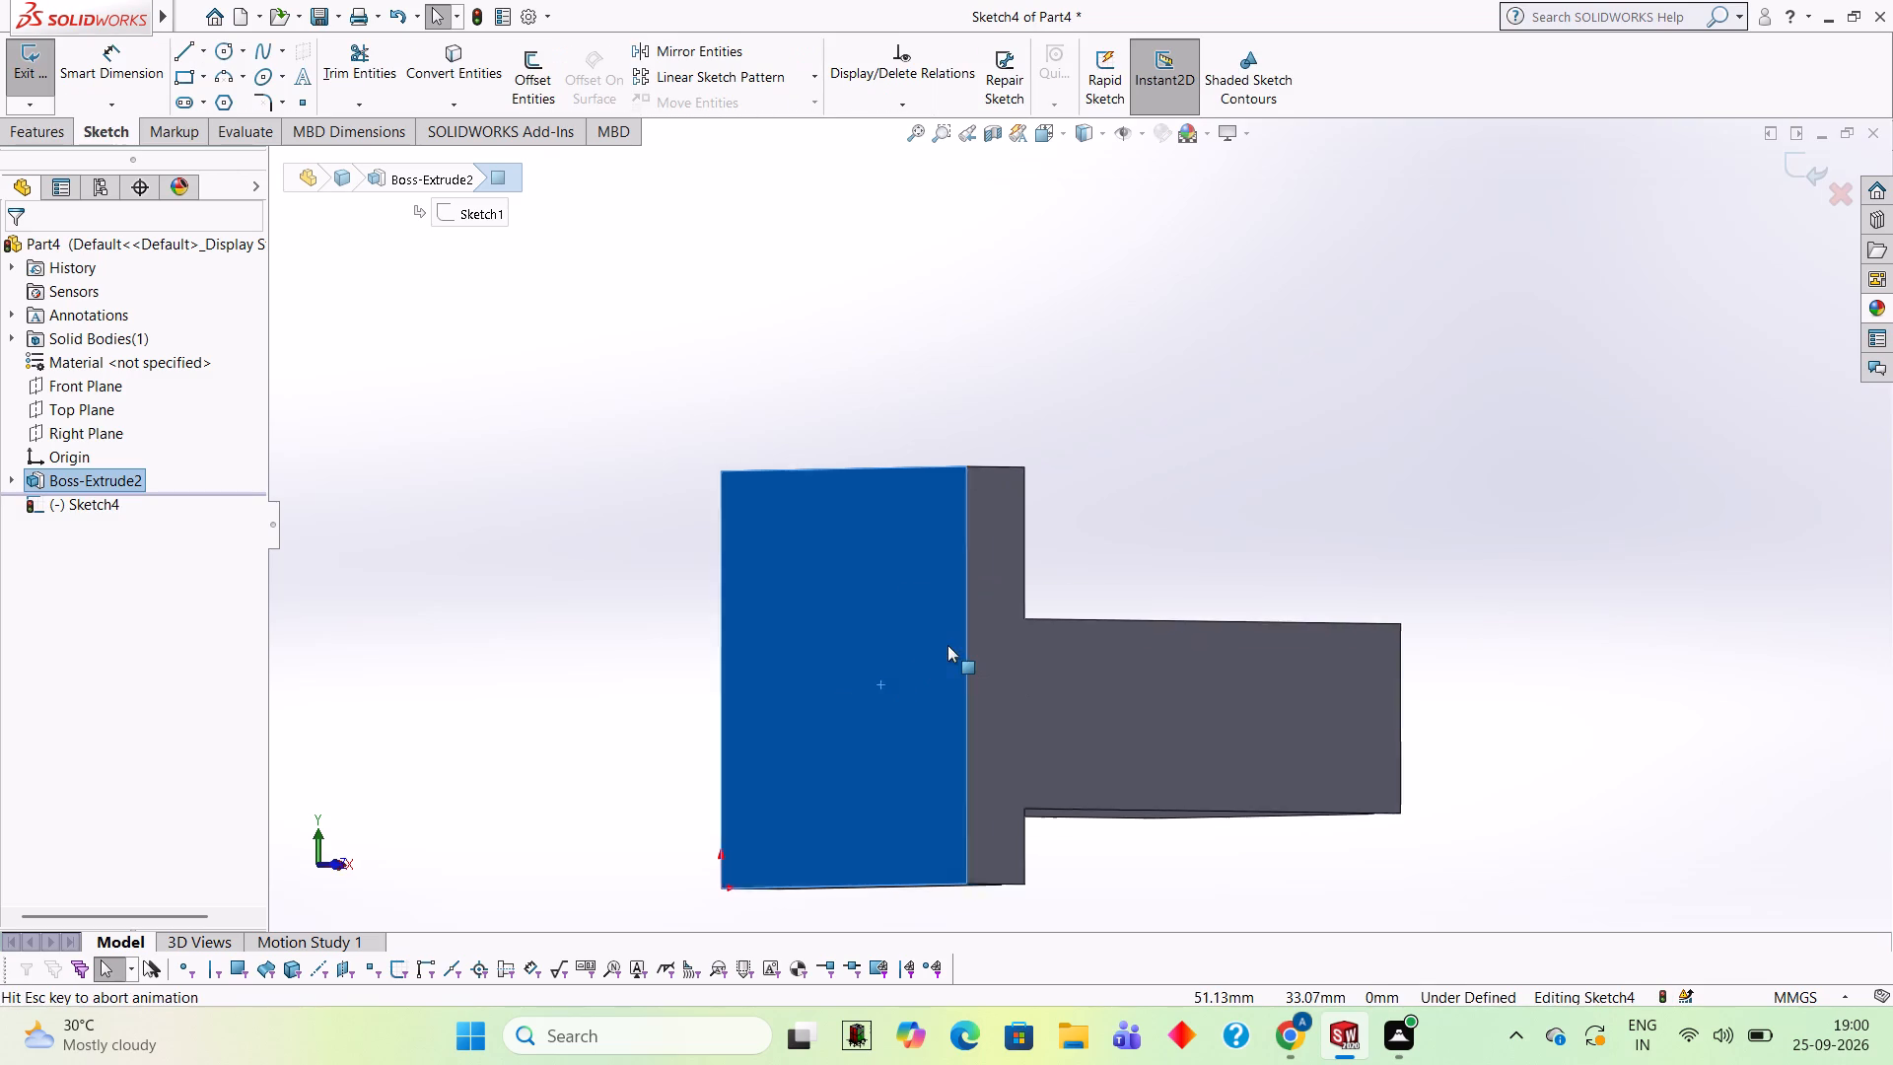
click(183, 40)
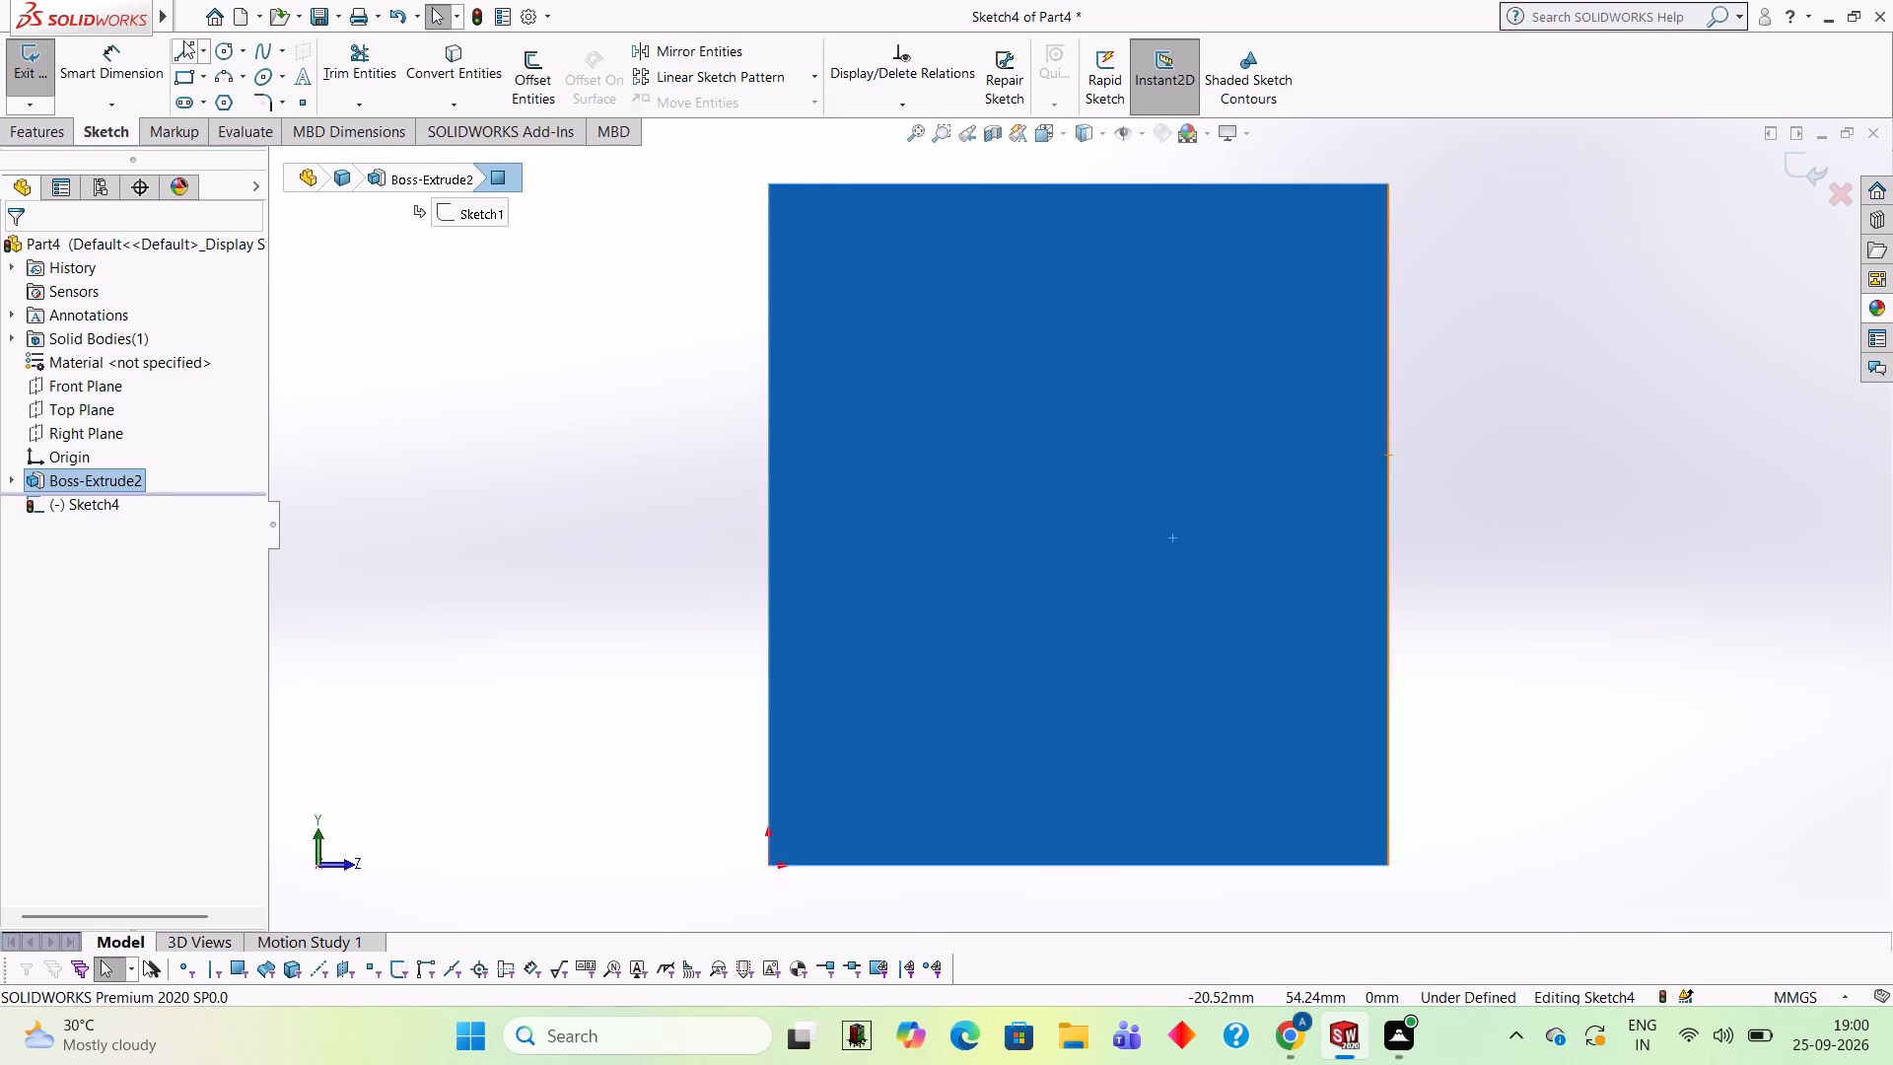
click(770, 185)
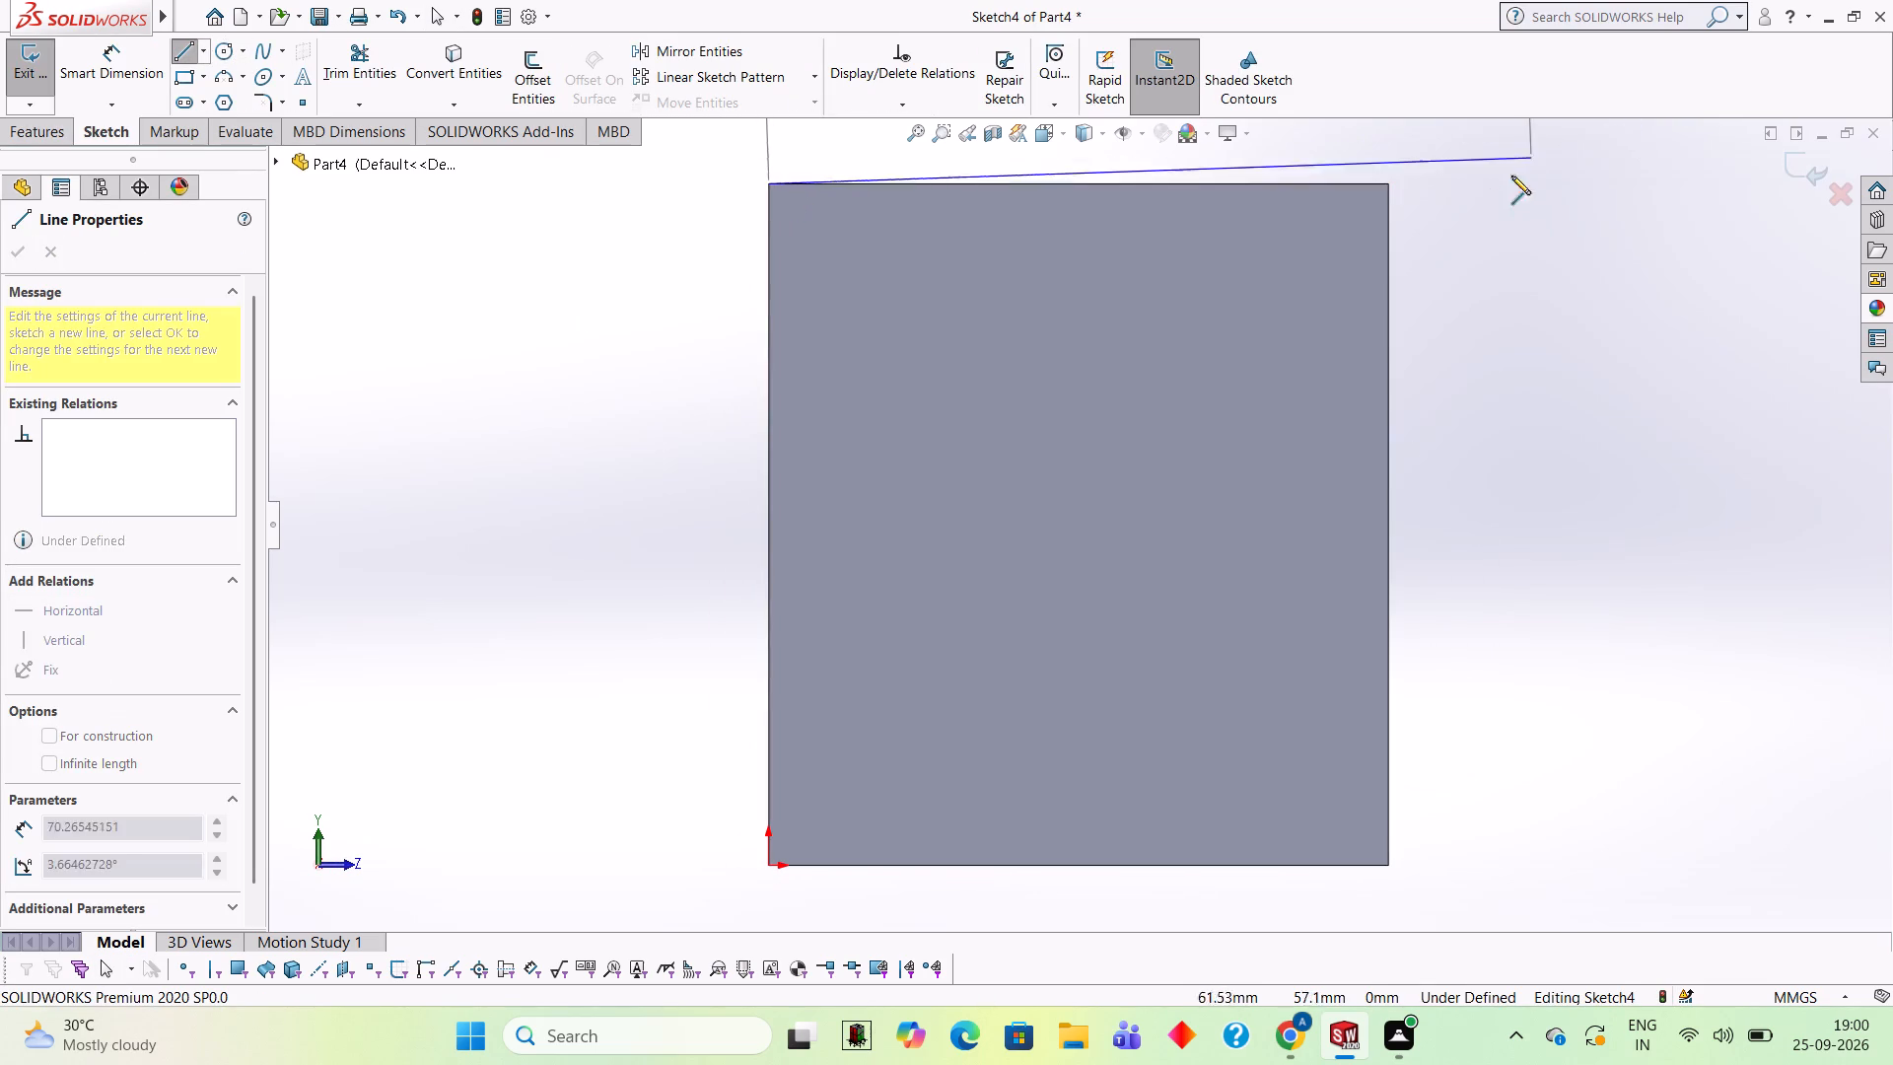
click(1386, 180)
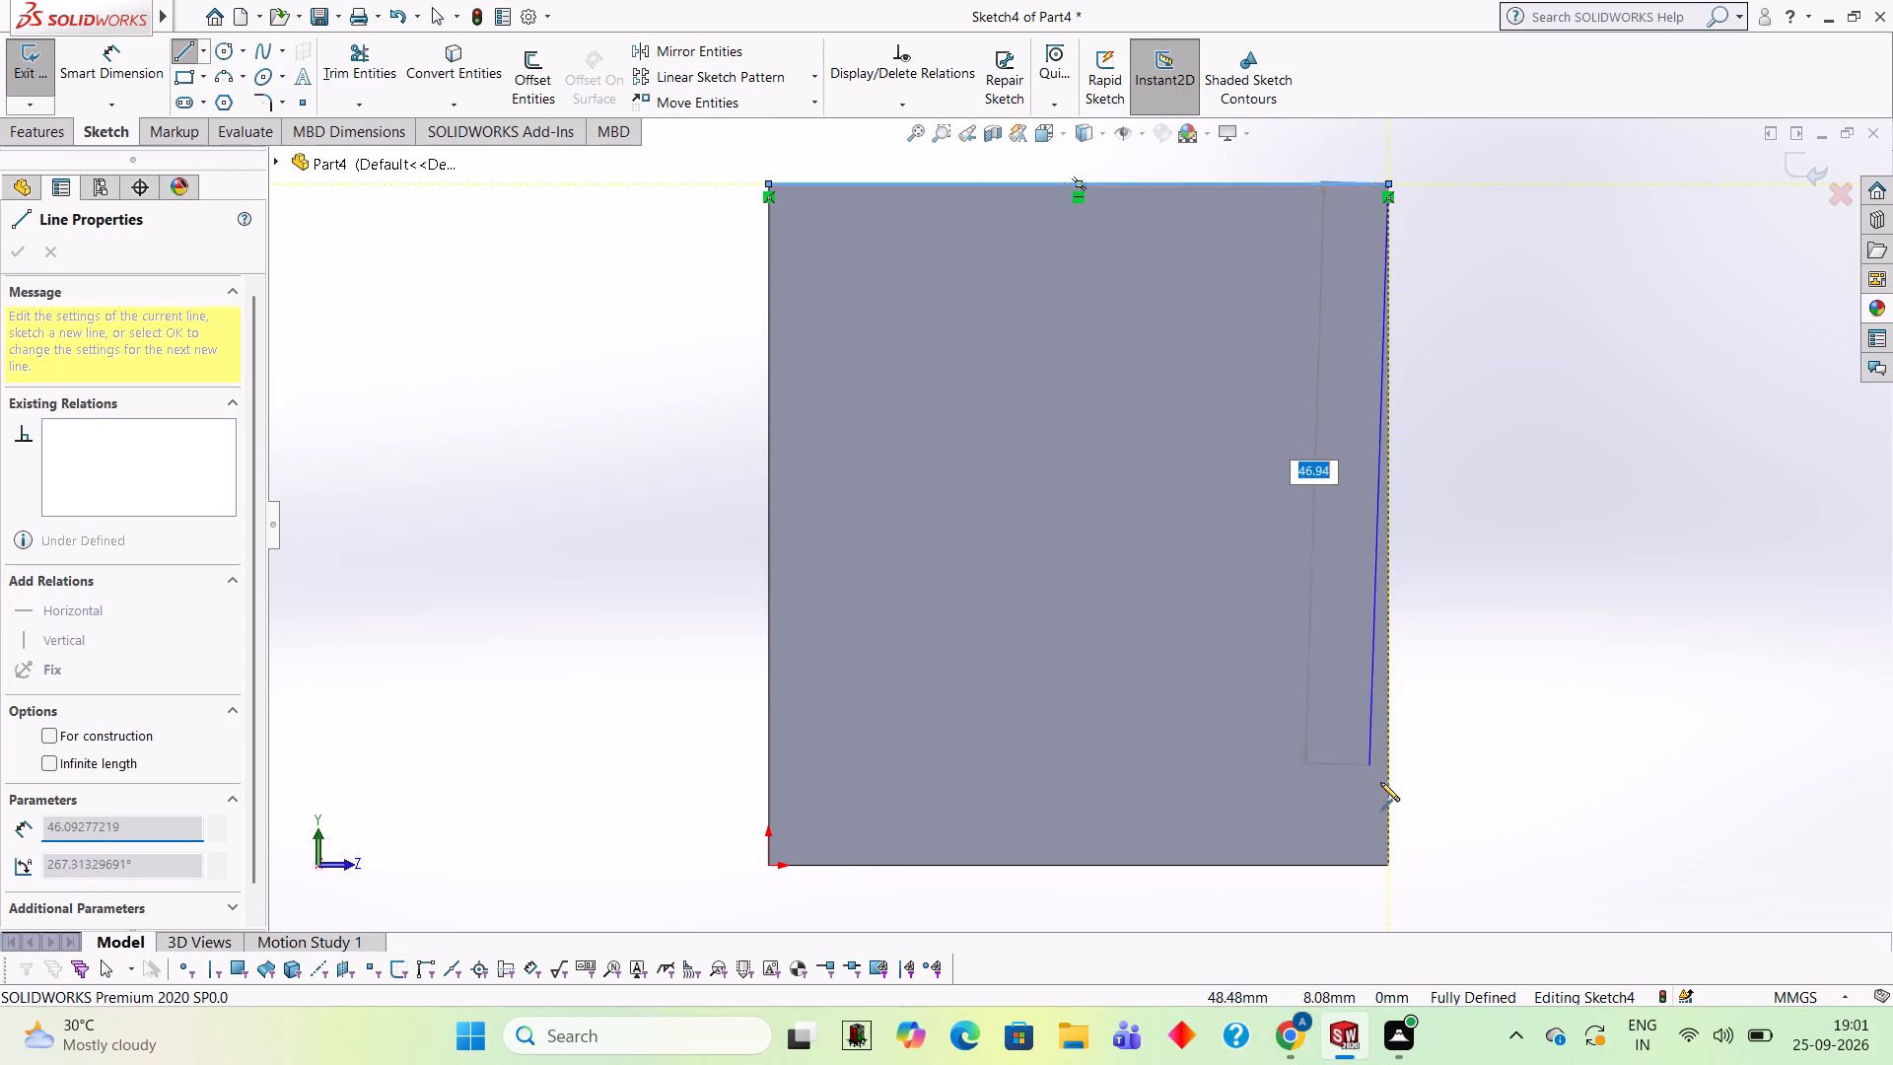
click(1389, 867)
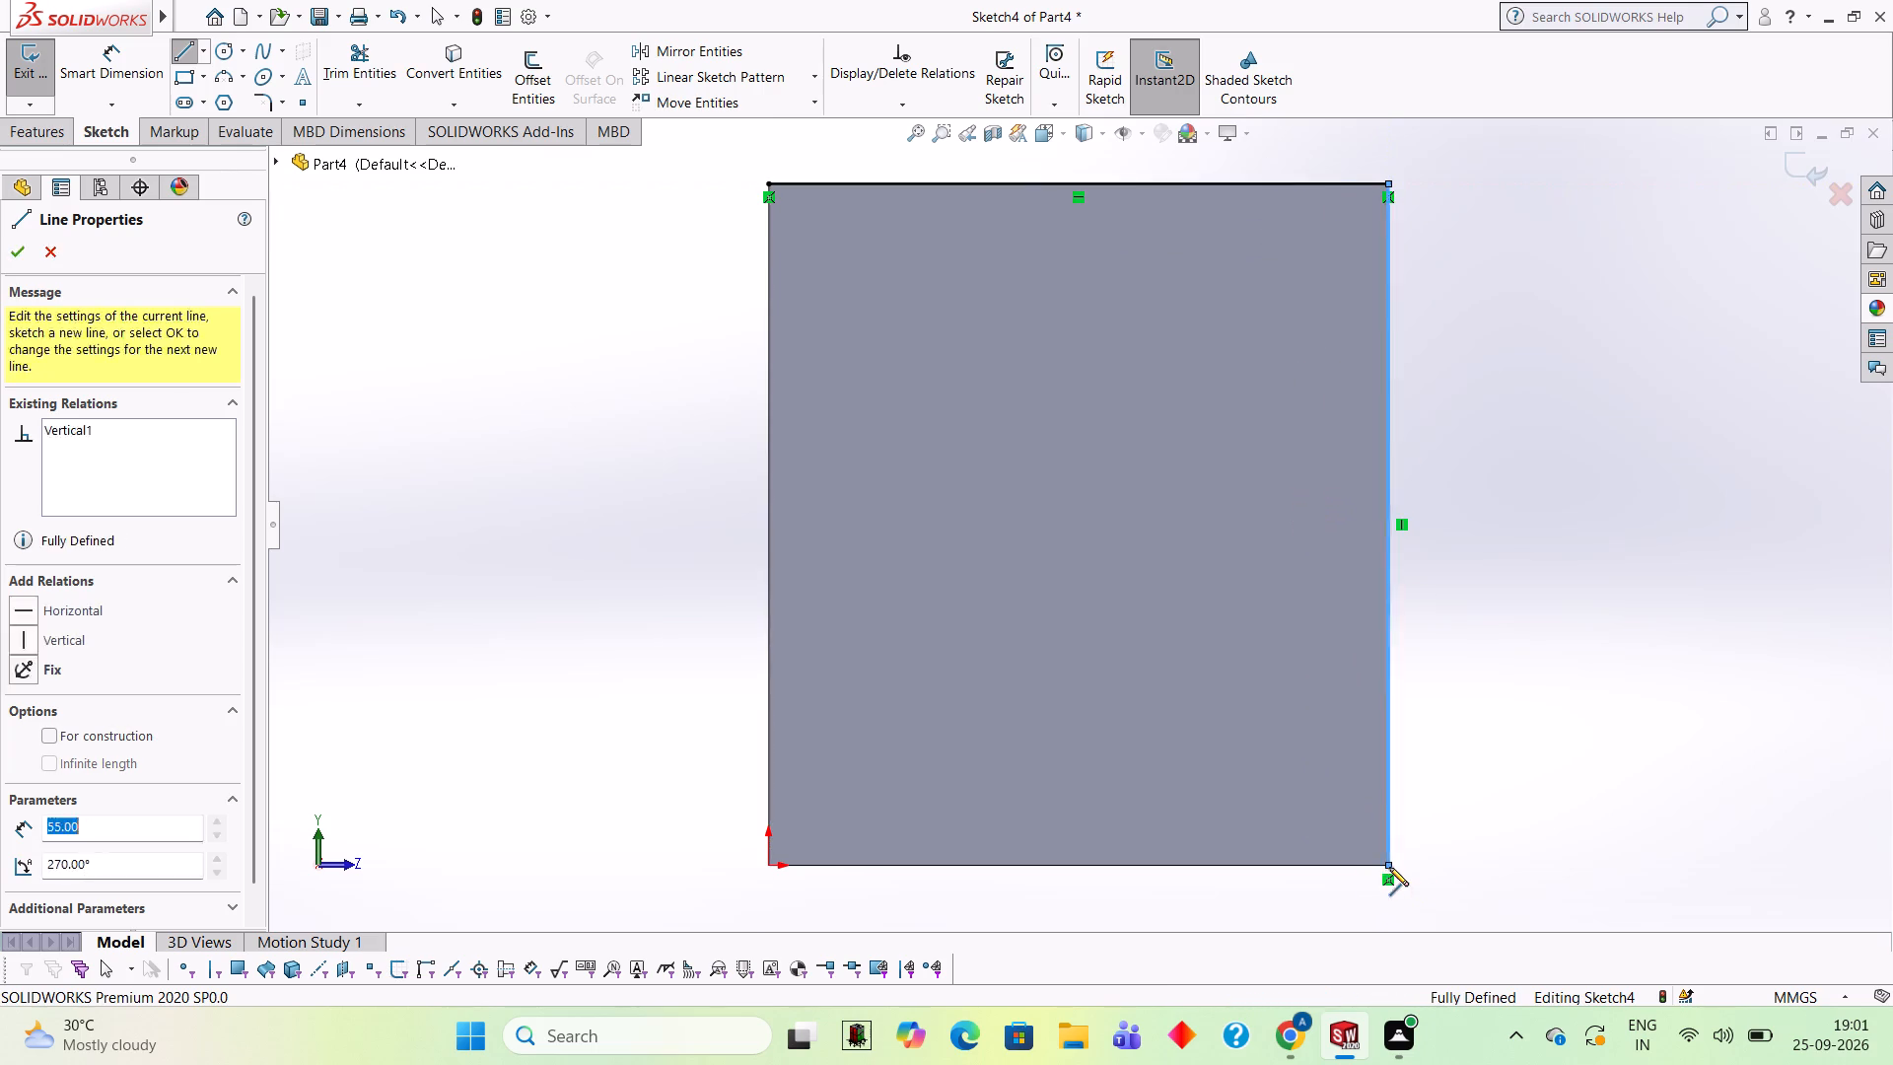
click(768, 869)
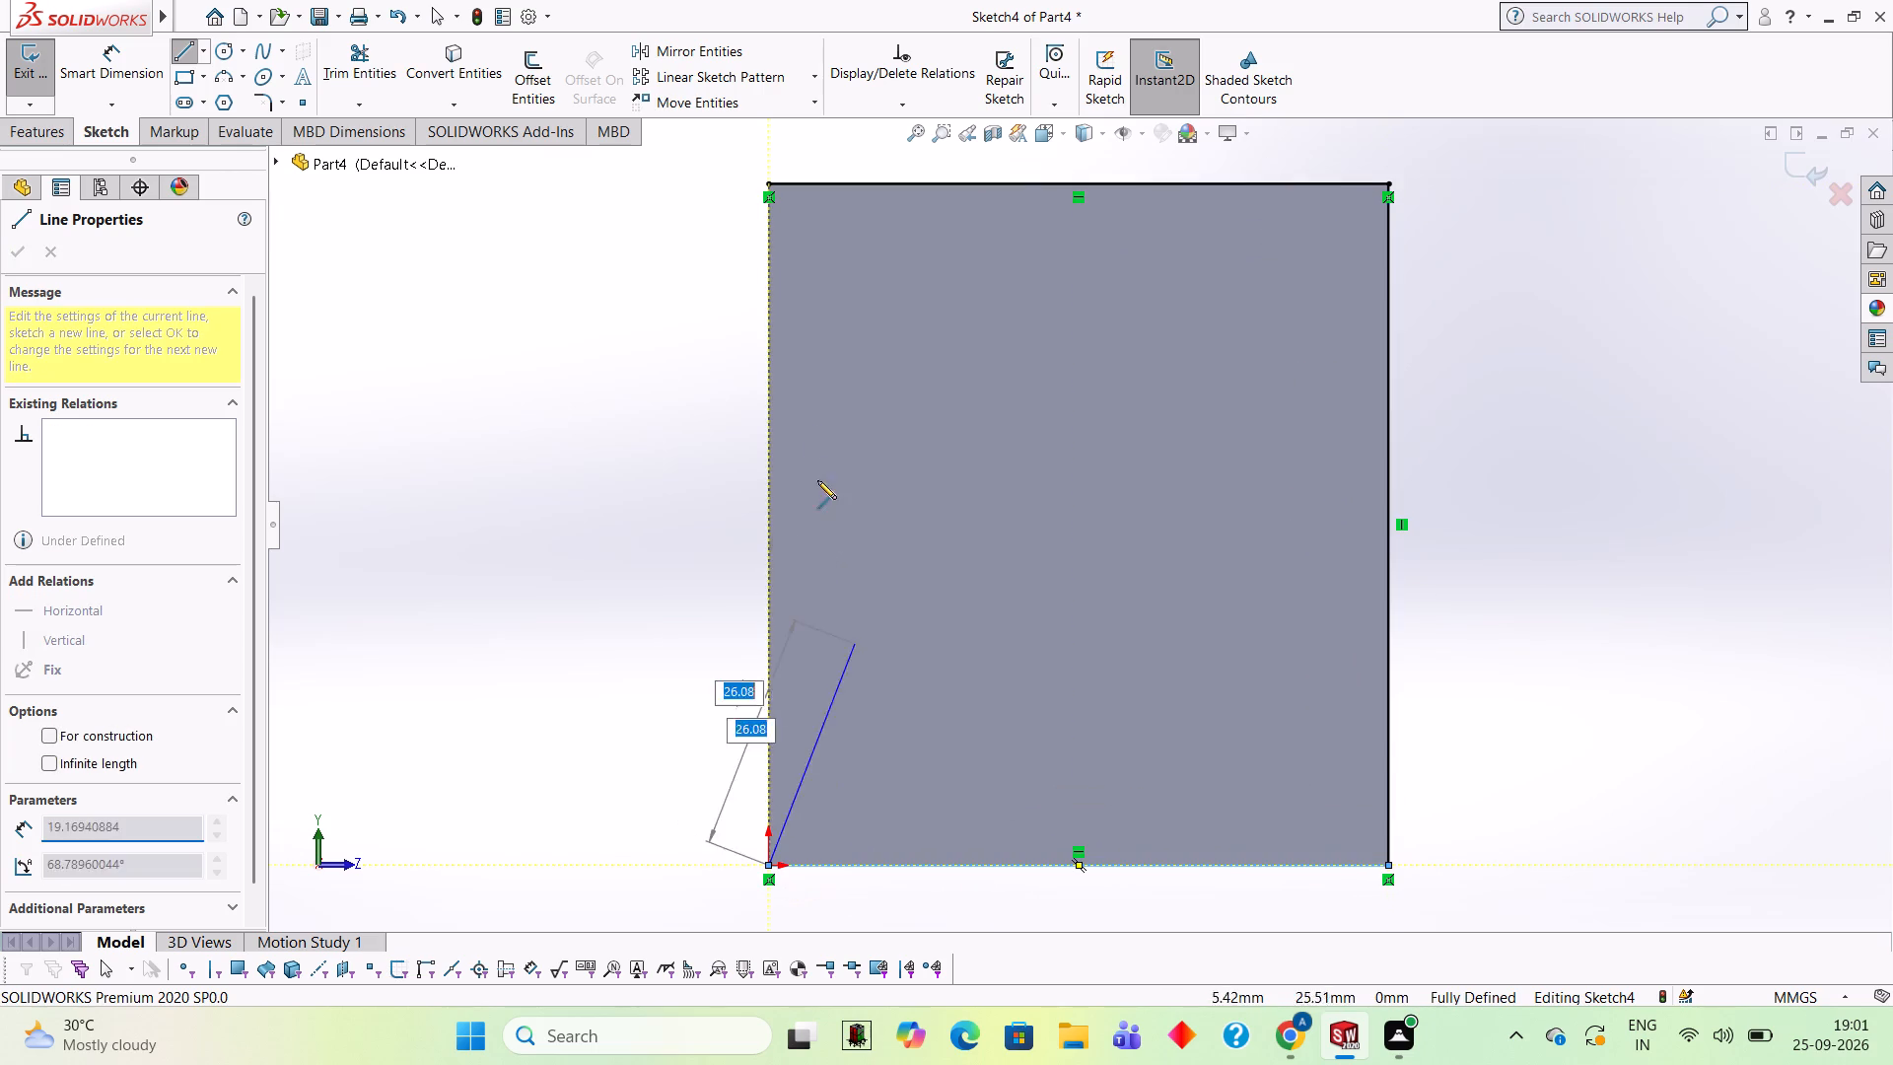
click(766, 181)
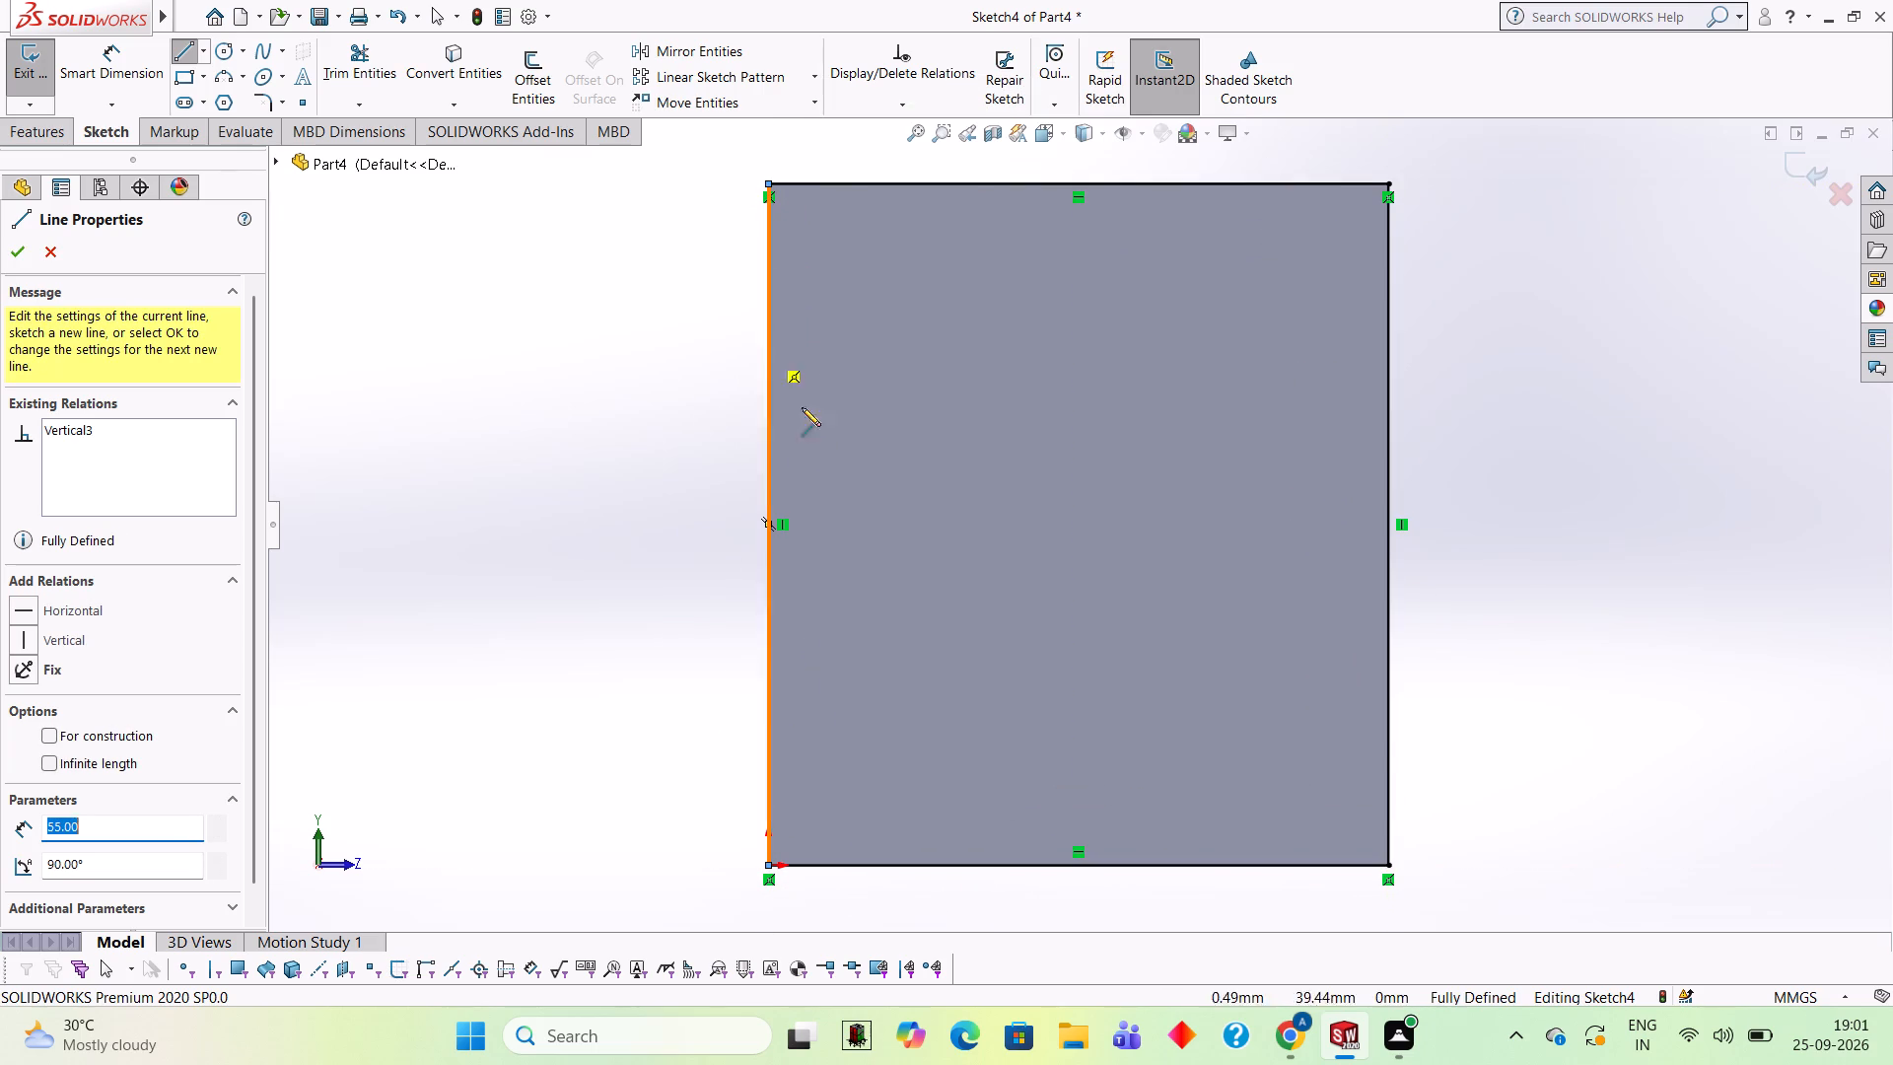
Extrude the rectangle 10 mm outward from the wall's outer face, merged with the existing body.
middle_drag(1660, 548, 1619, 569)
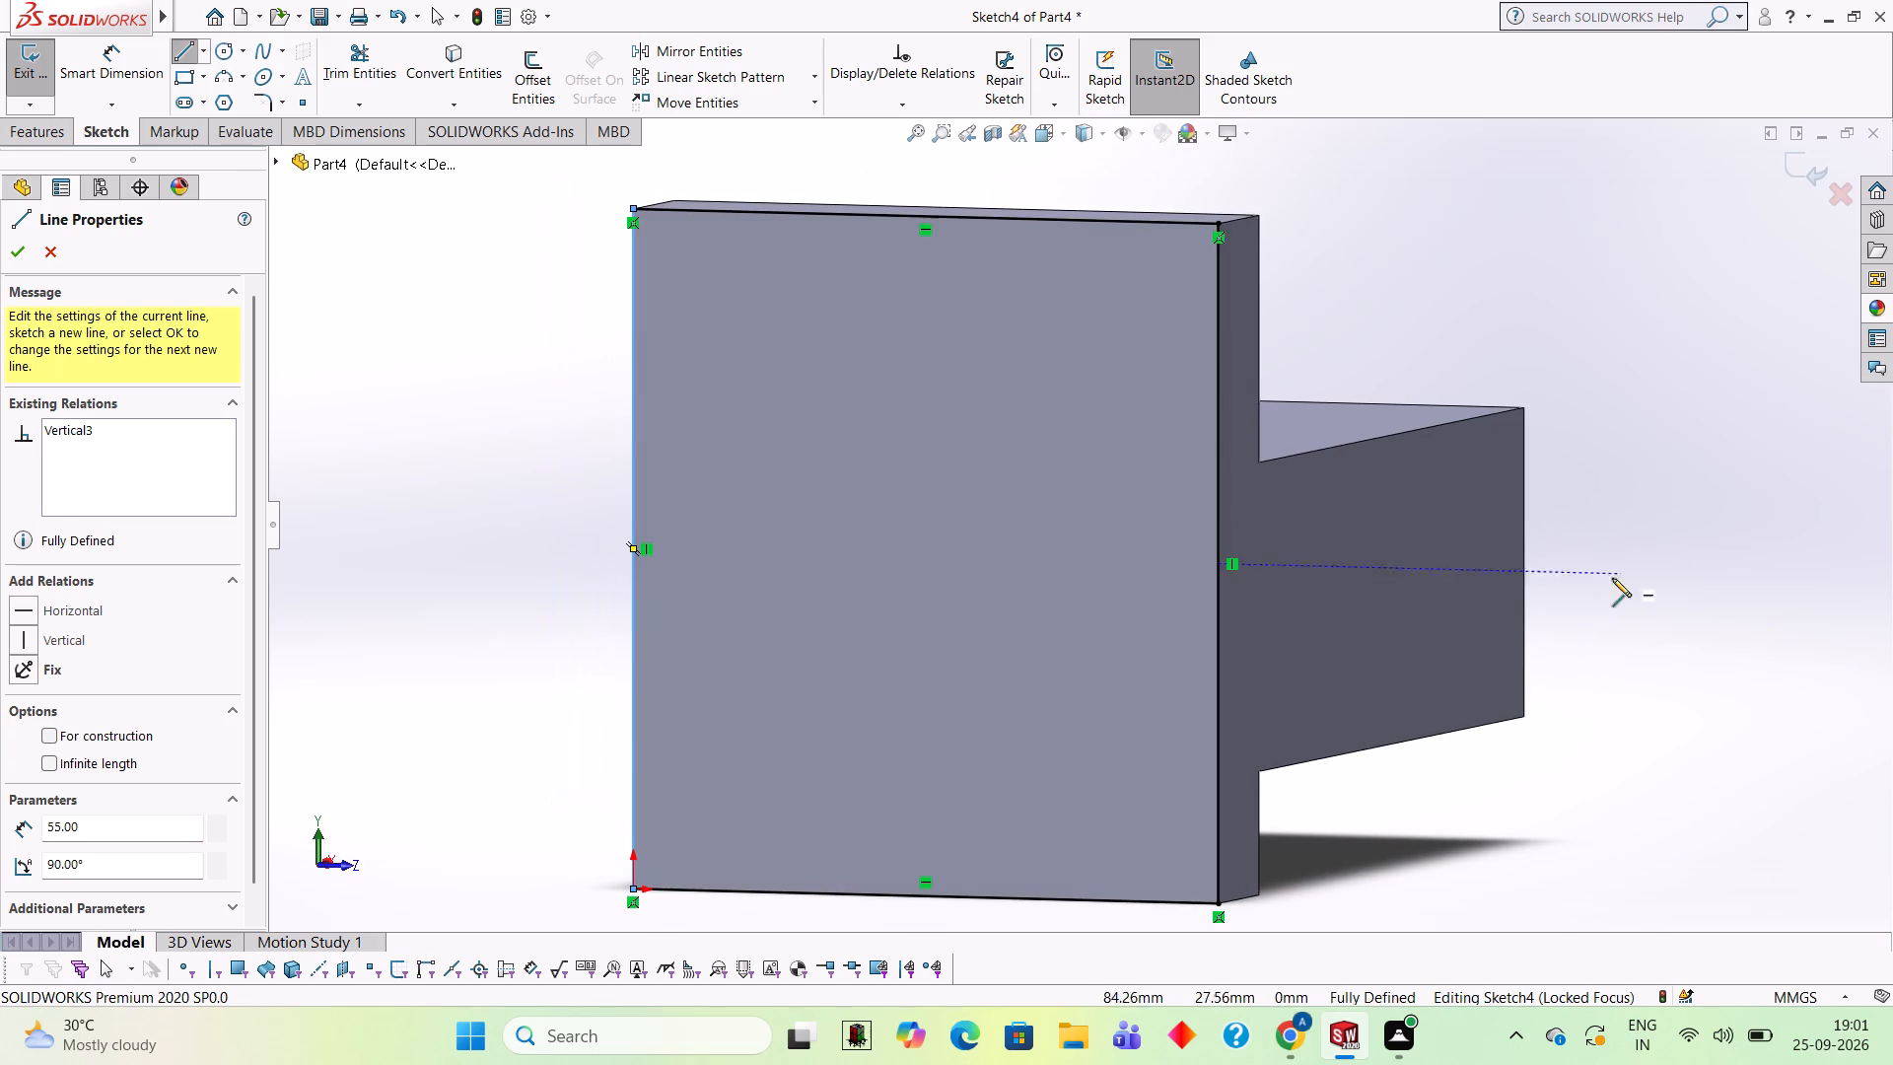
click(35, 136)
click(50, 84)
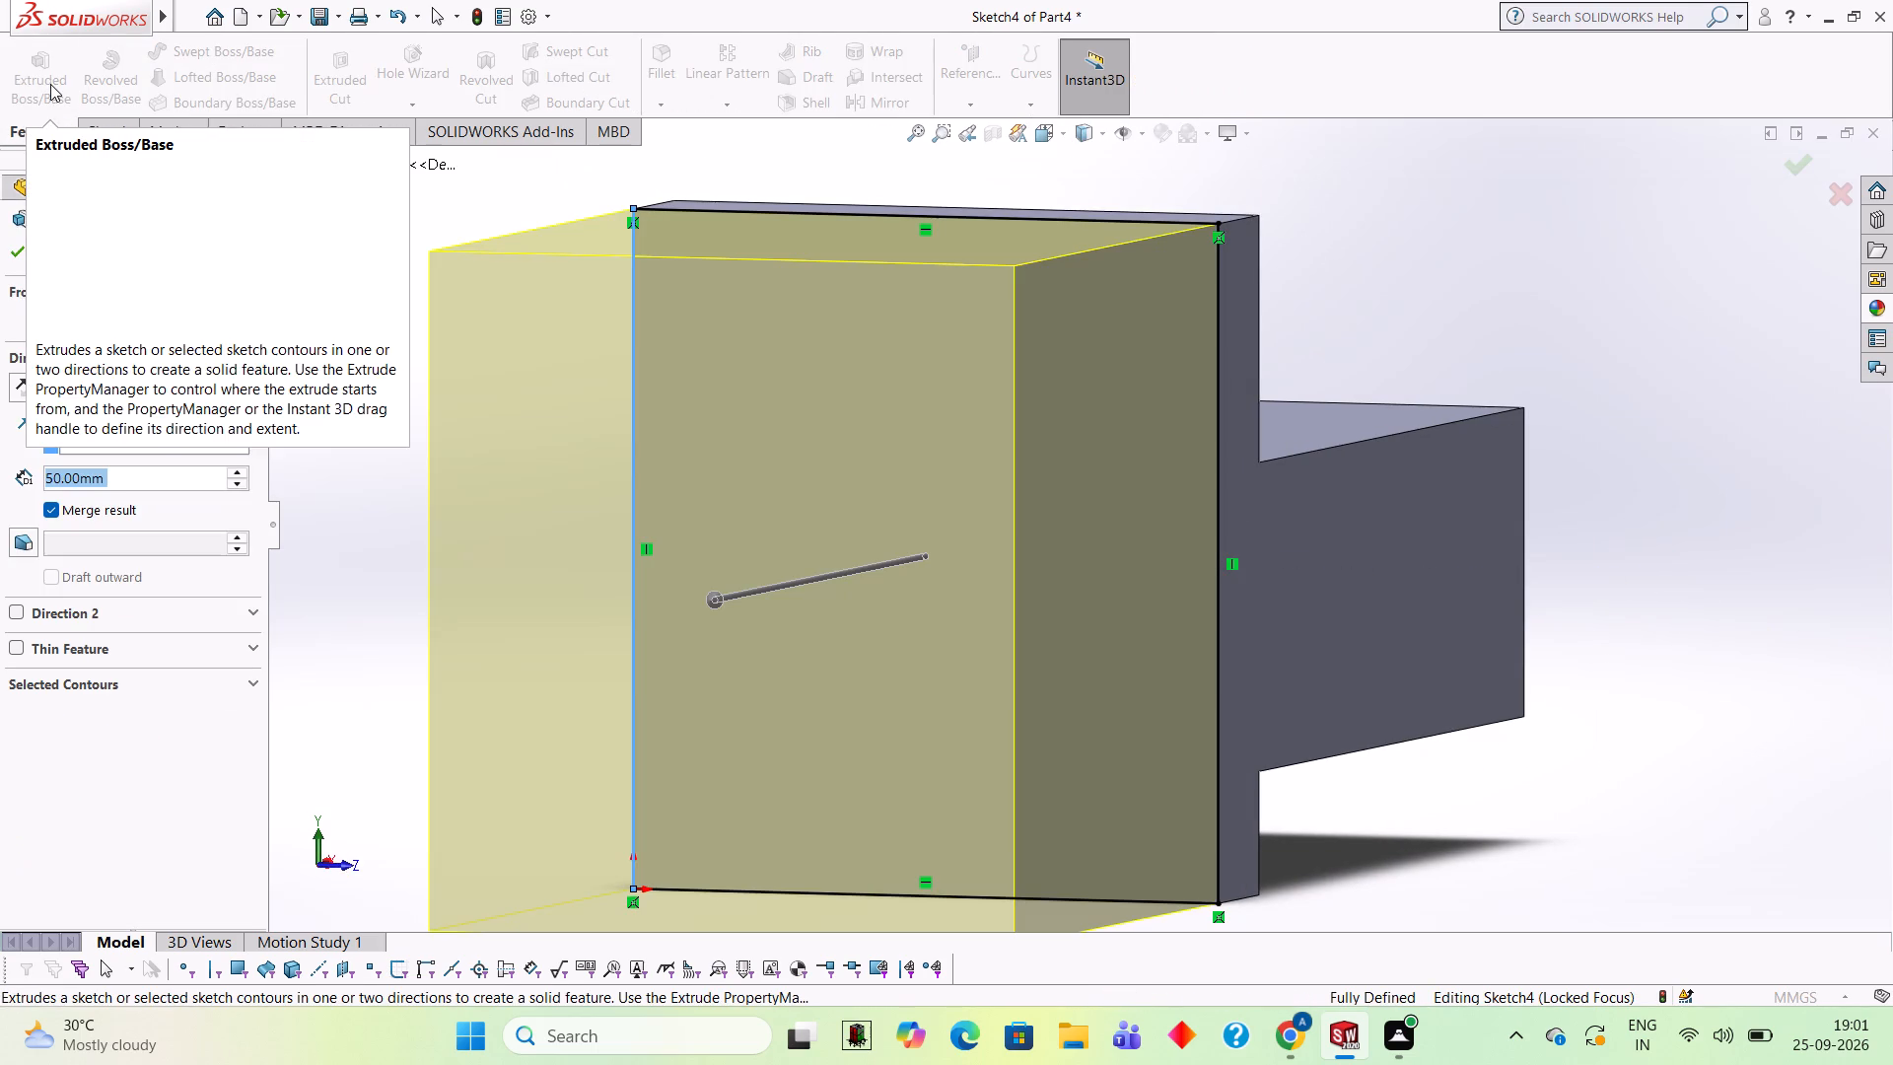
text(10)
key(Return)
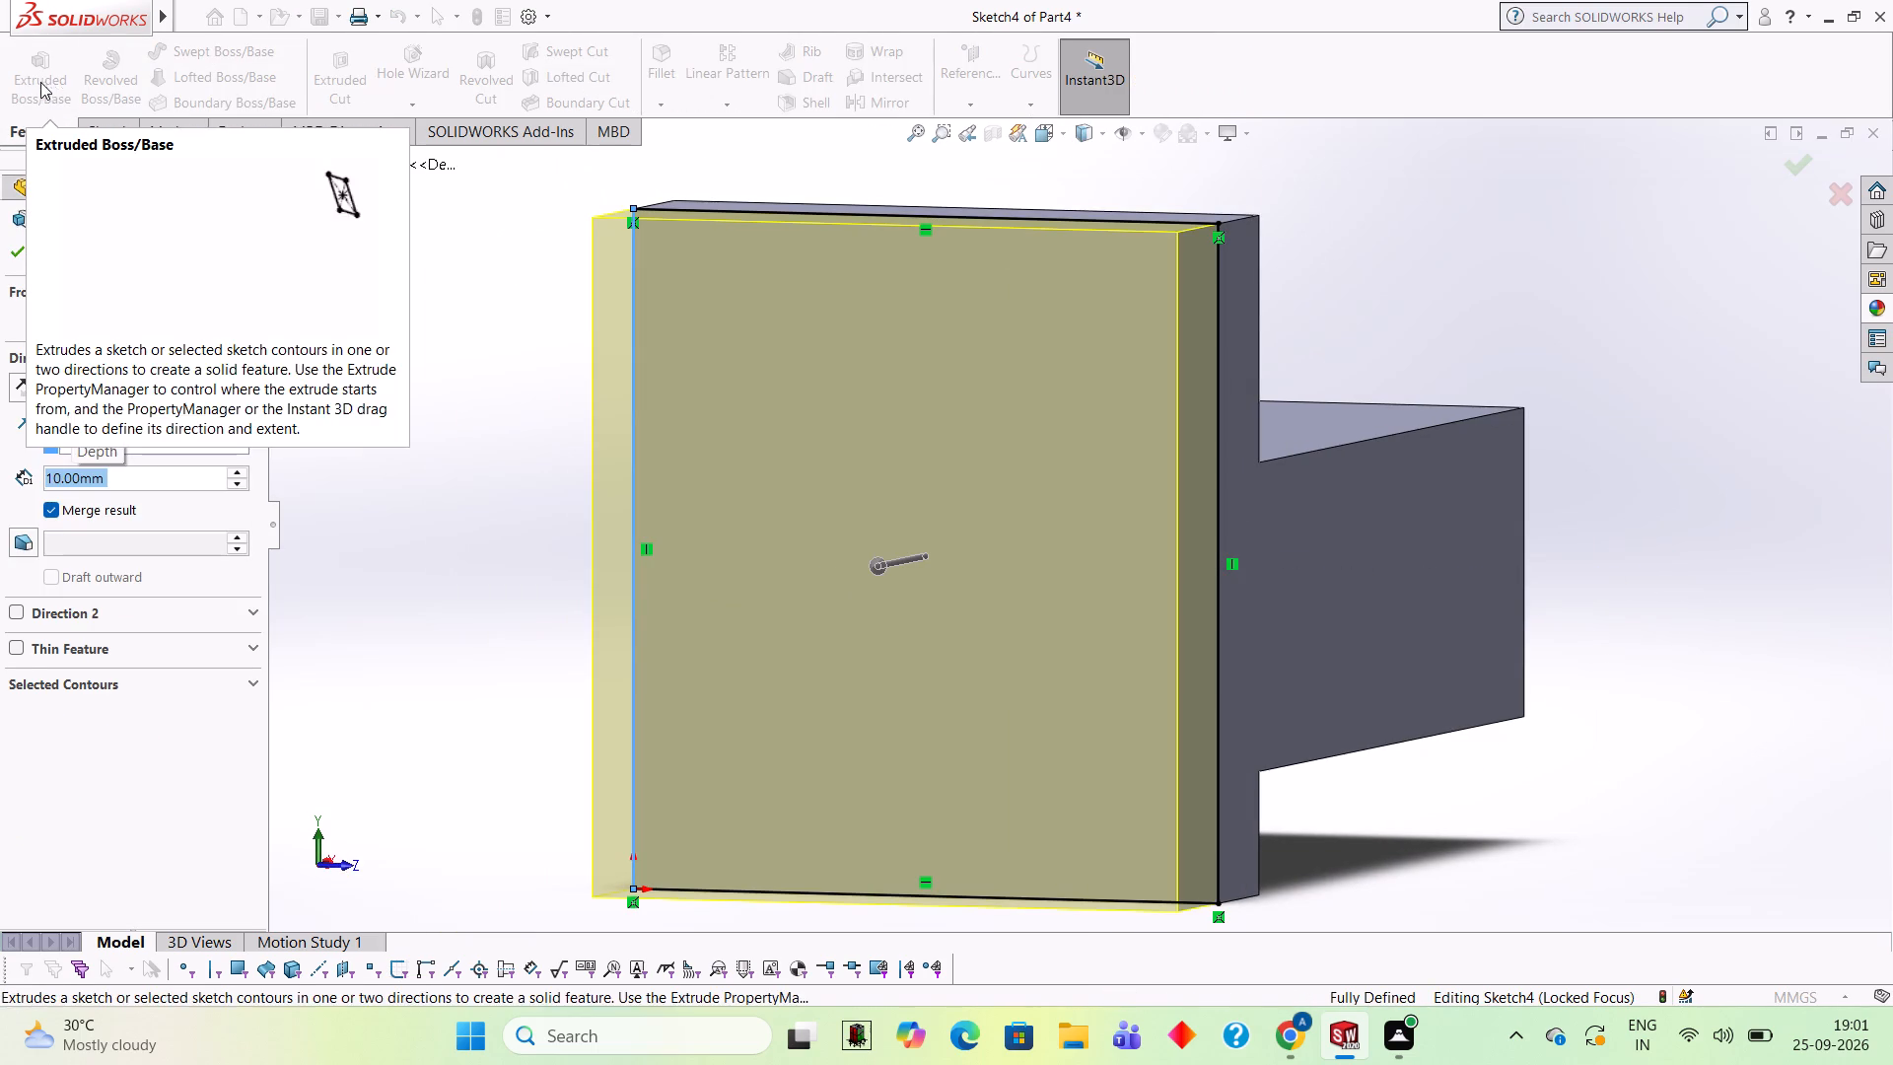
click(16, 259)
click(562, 407)
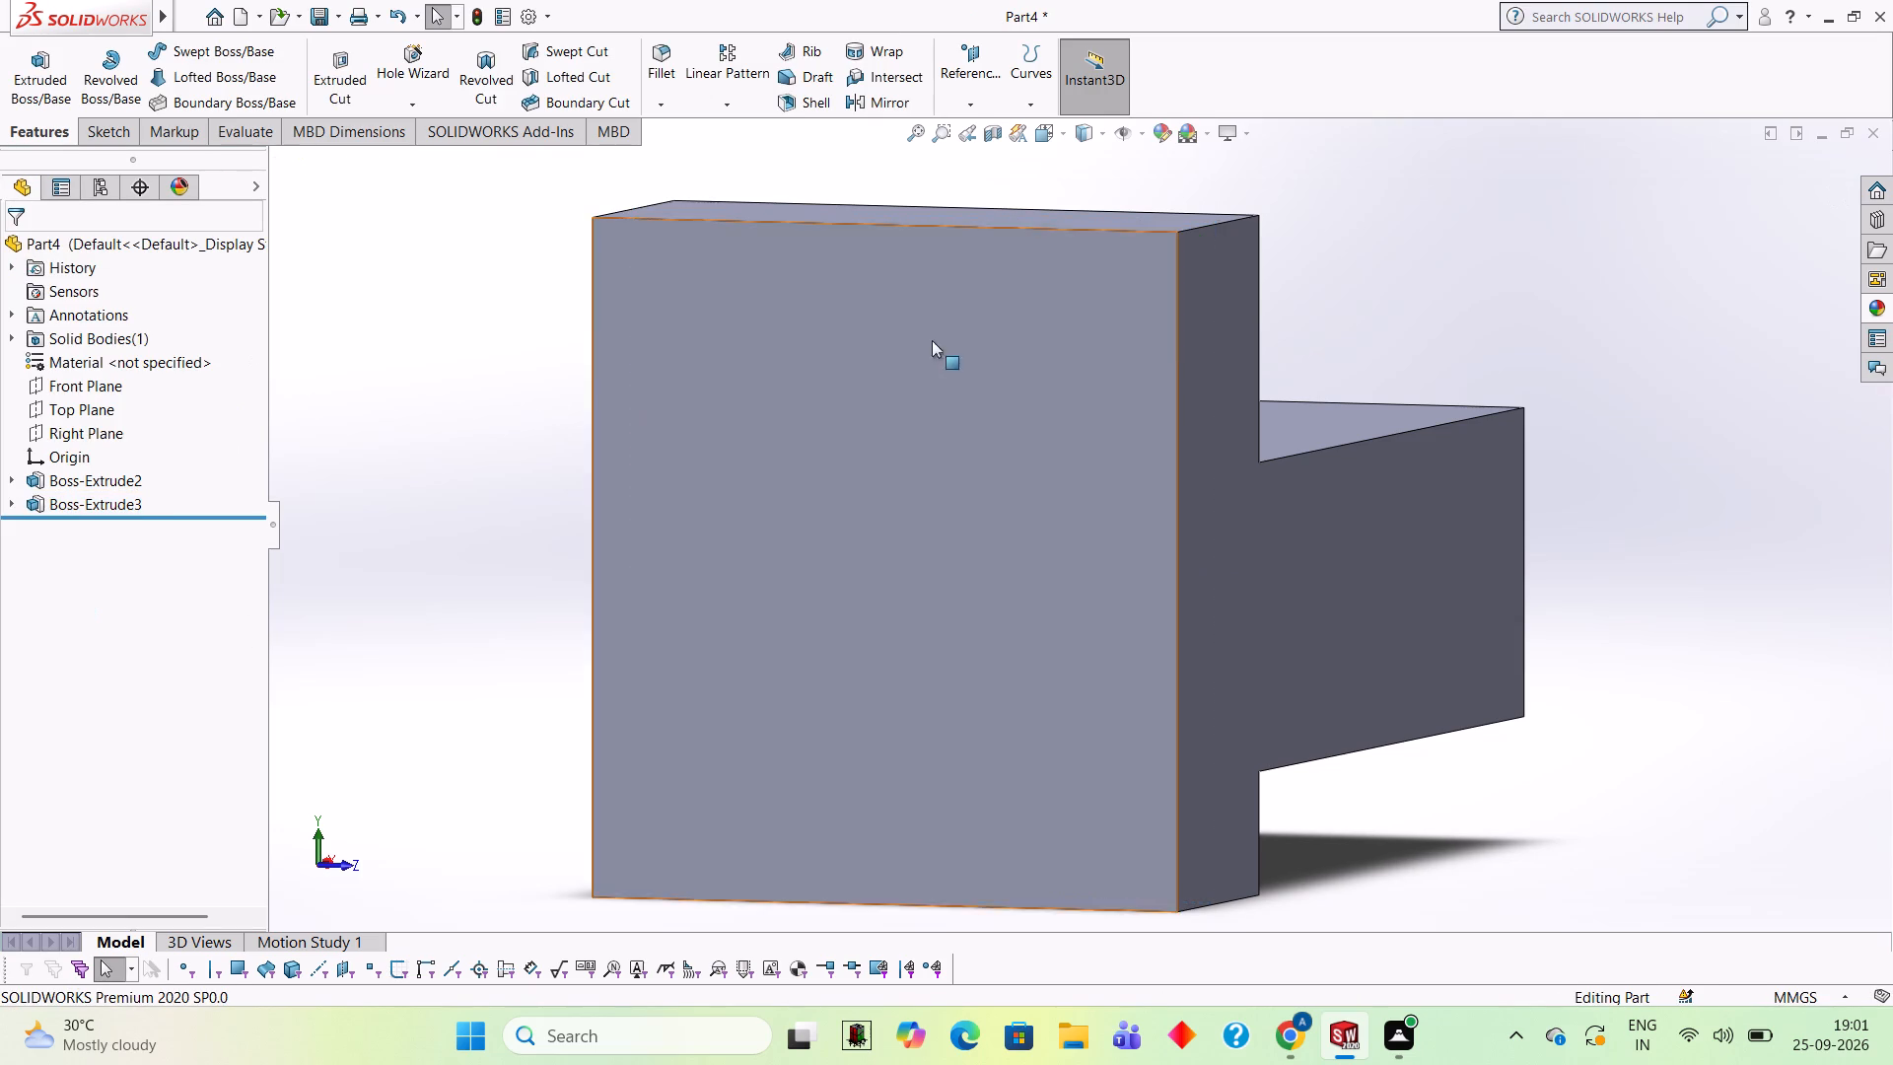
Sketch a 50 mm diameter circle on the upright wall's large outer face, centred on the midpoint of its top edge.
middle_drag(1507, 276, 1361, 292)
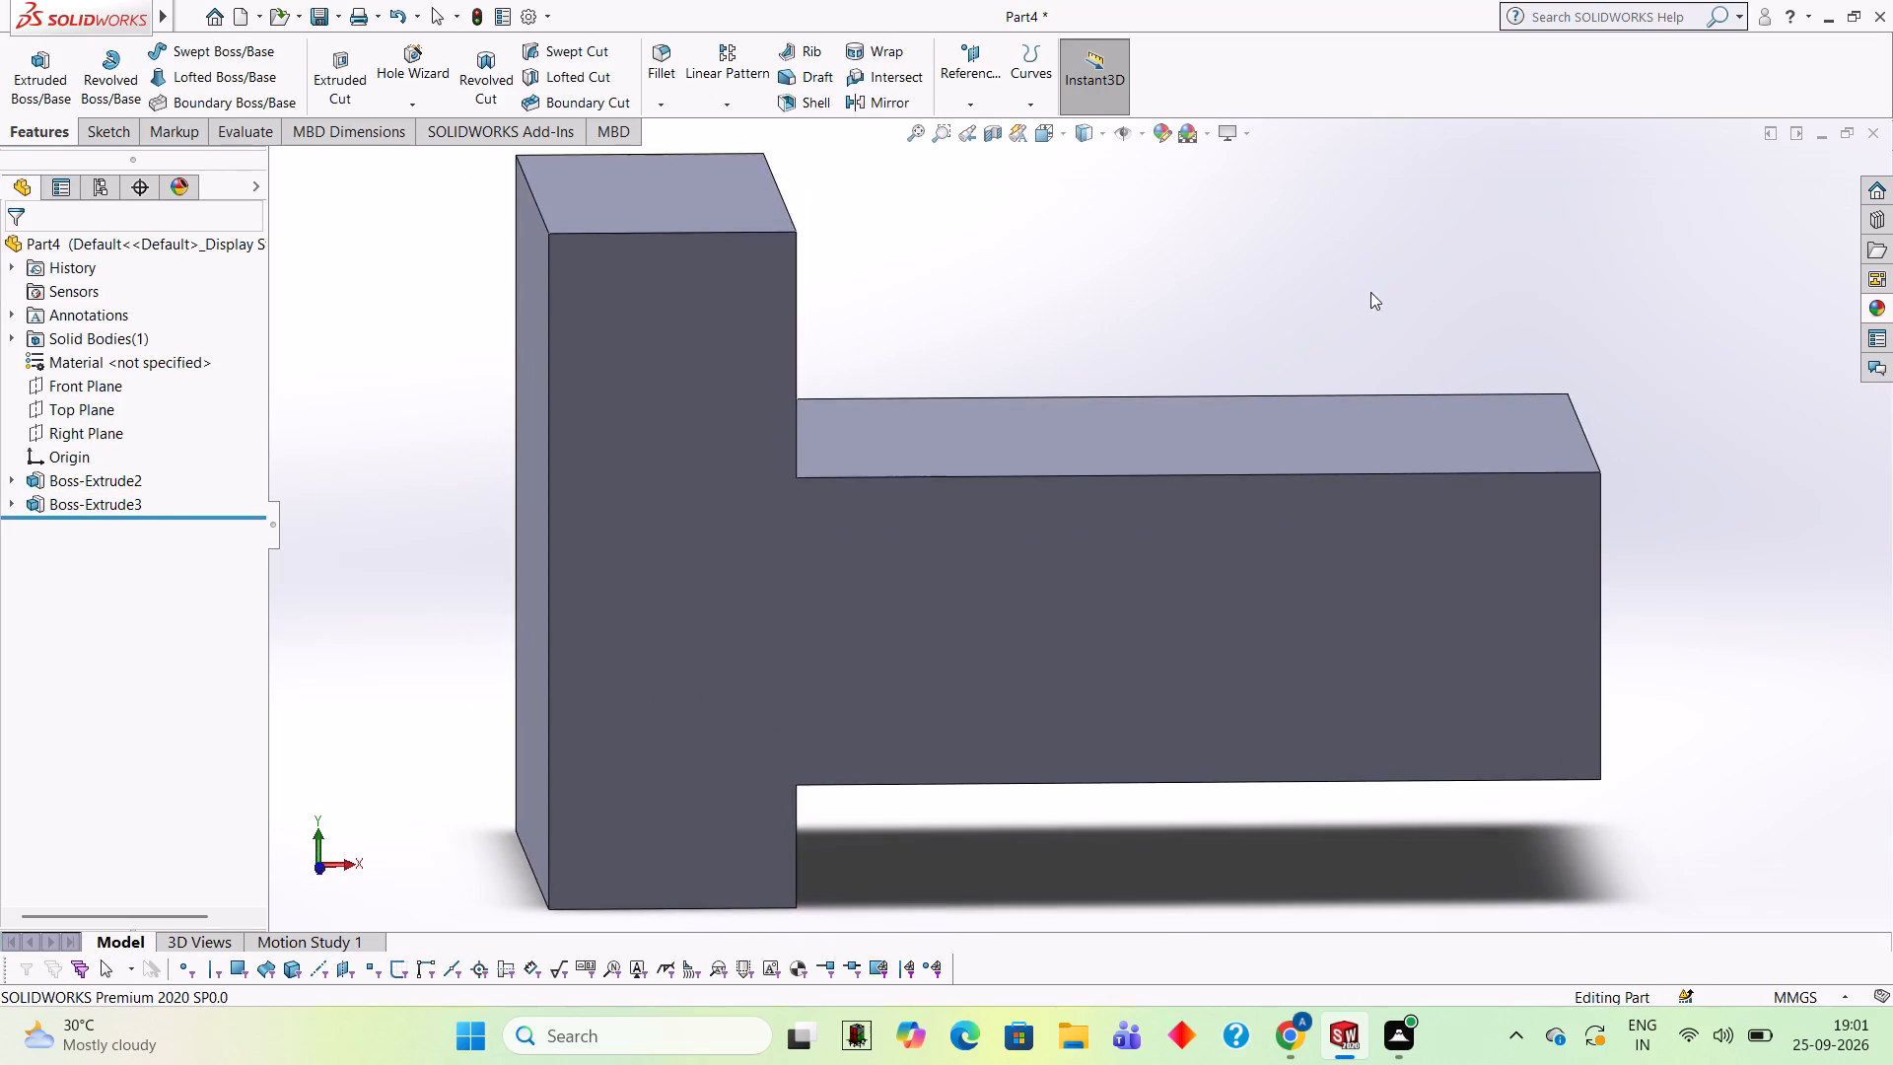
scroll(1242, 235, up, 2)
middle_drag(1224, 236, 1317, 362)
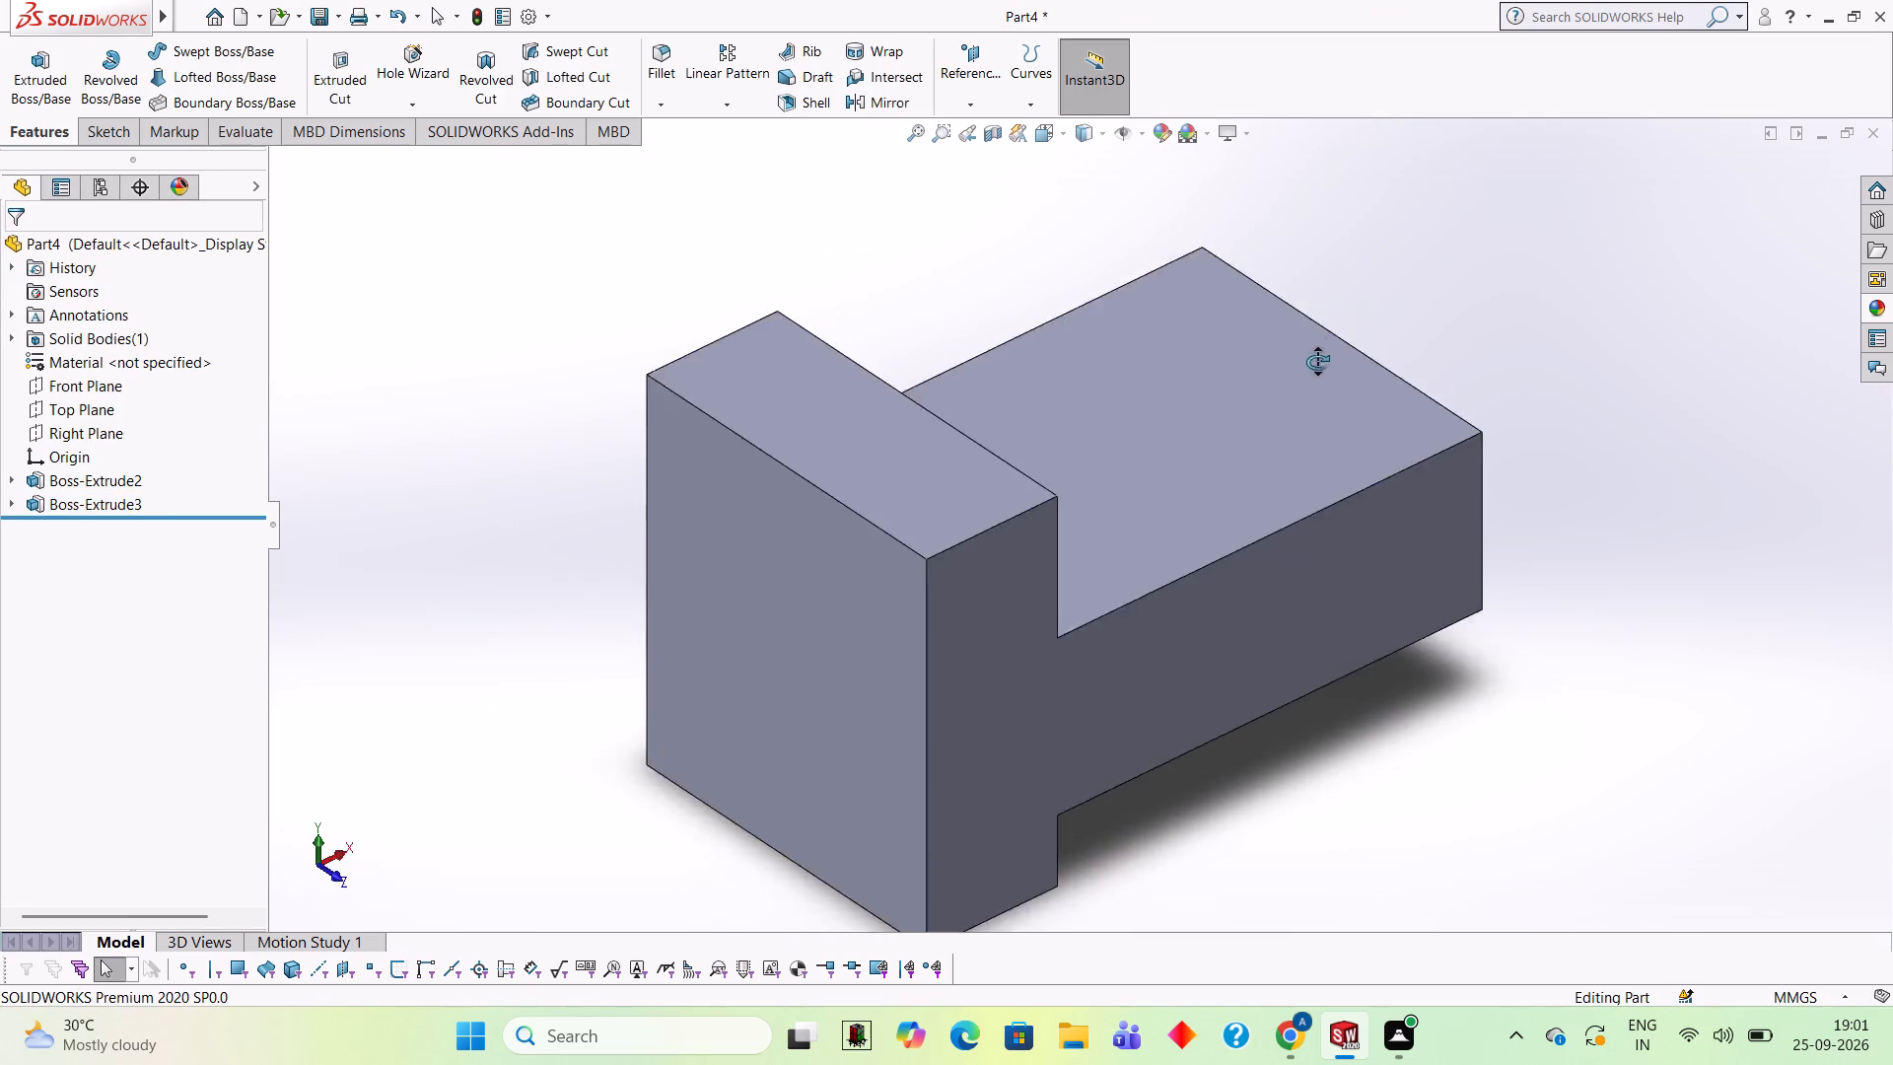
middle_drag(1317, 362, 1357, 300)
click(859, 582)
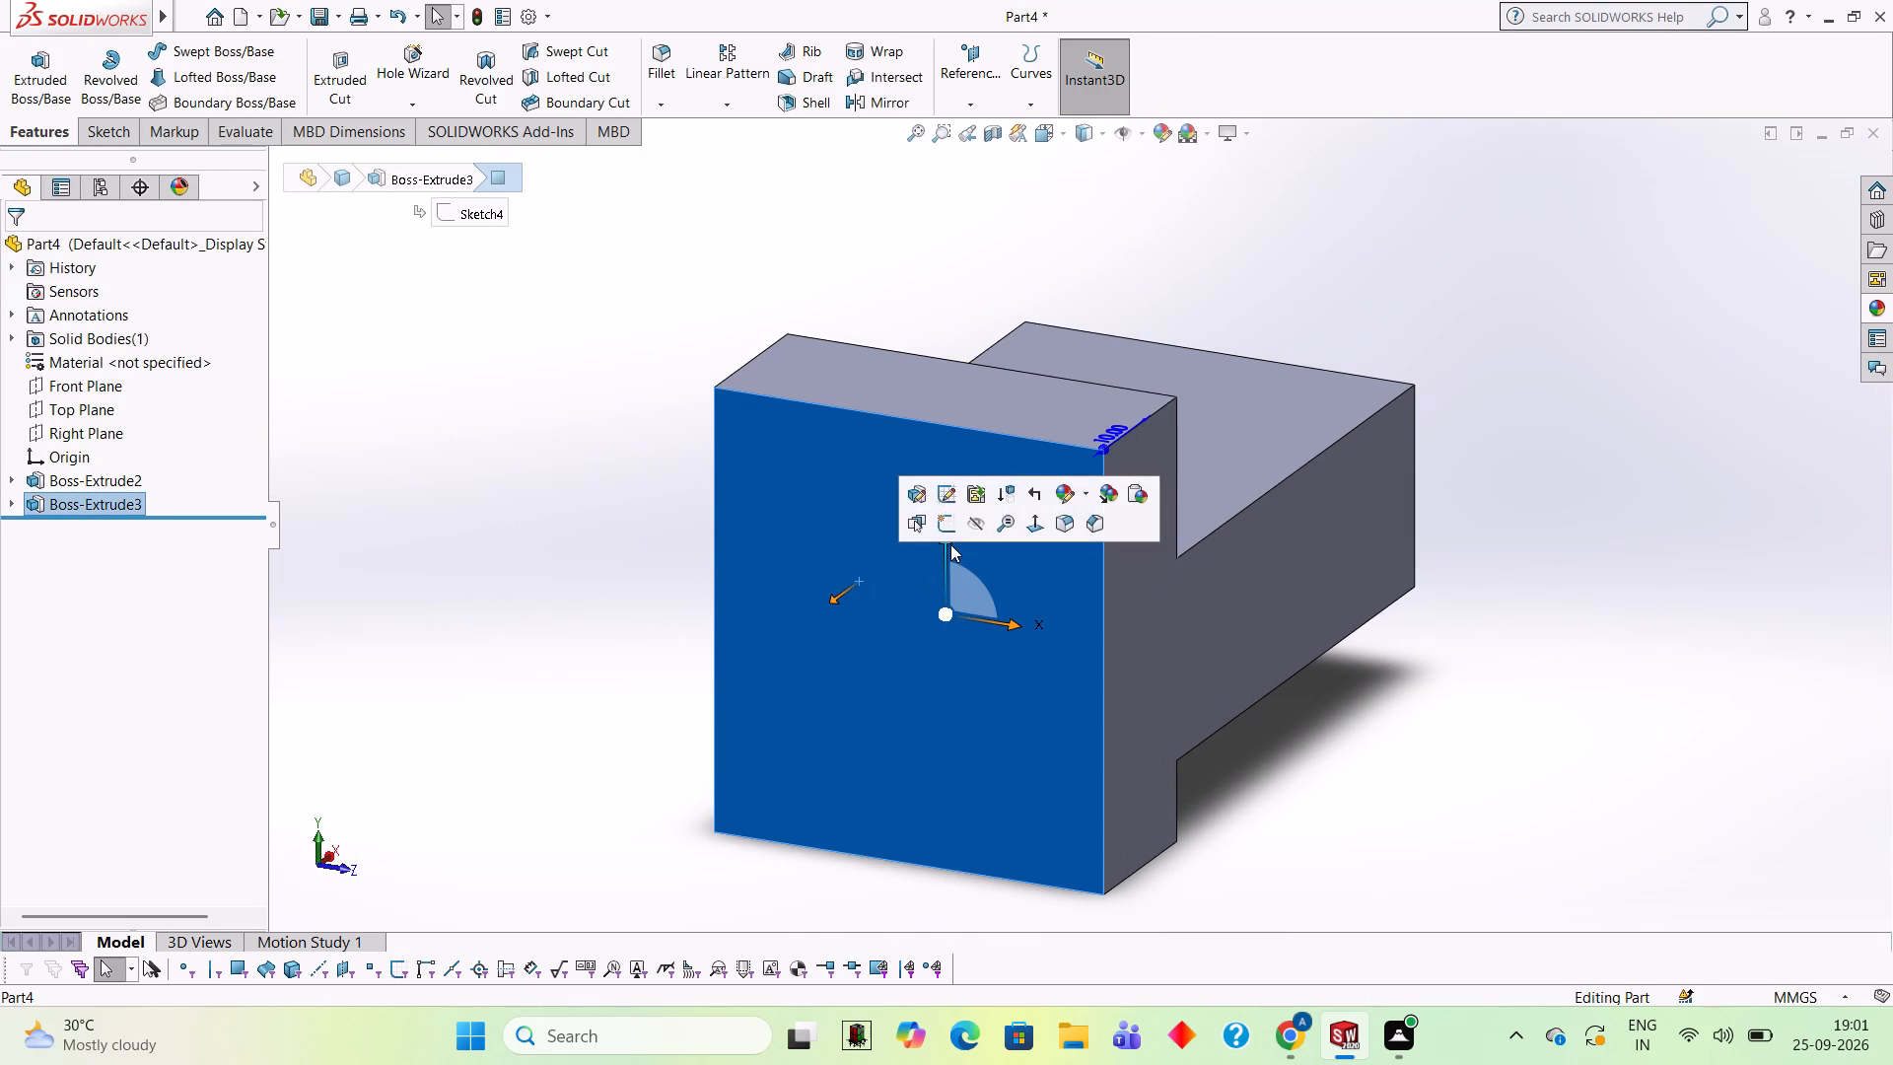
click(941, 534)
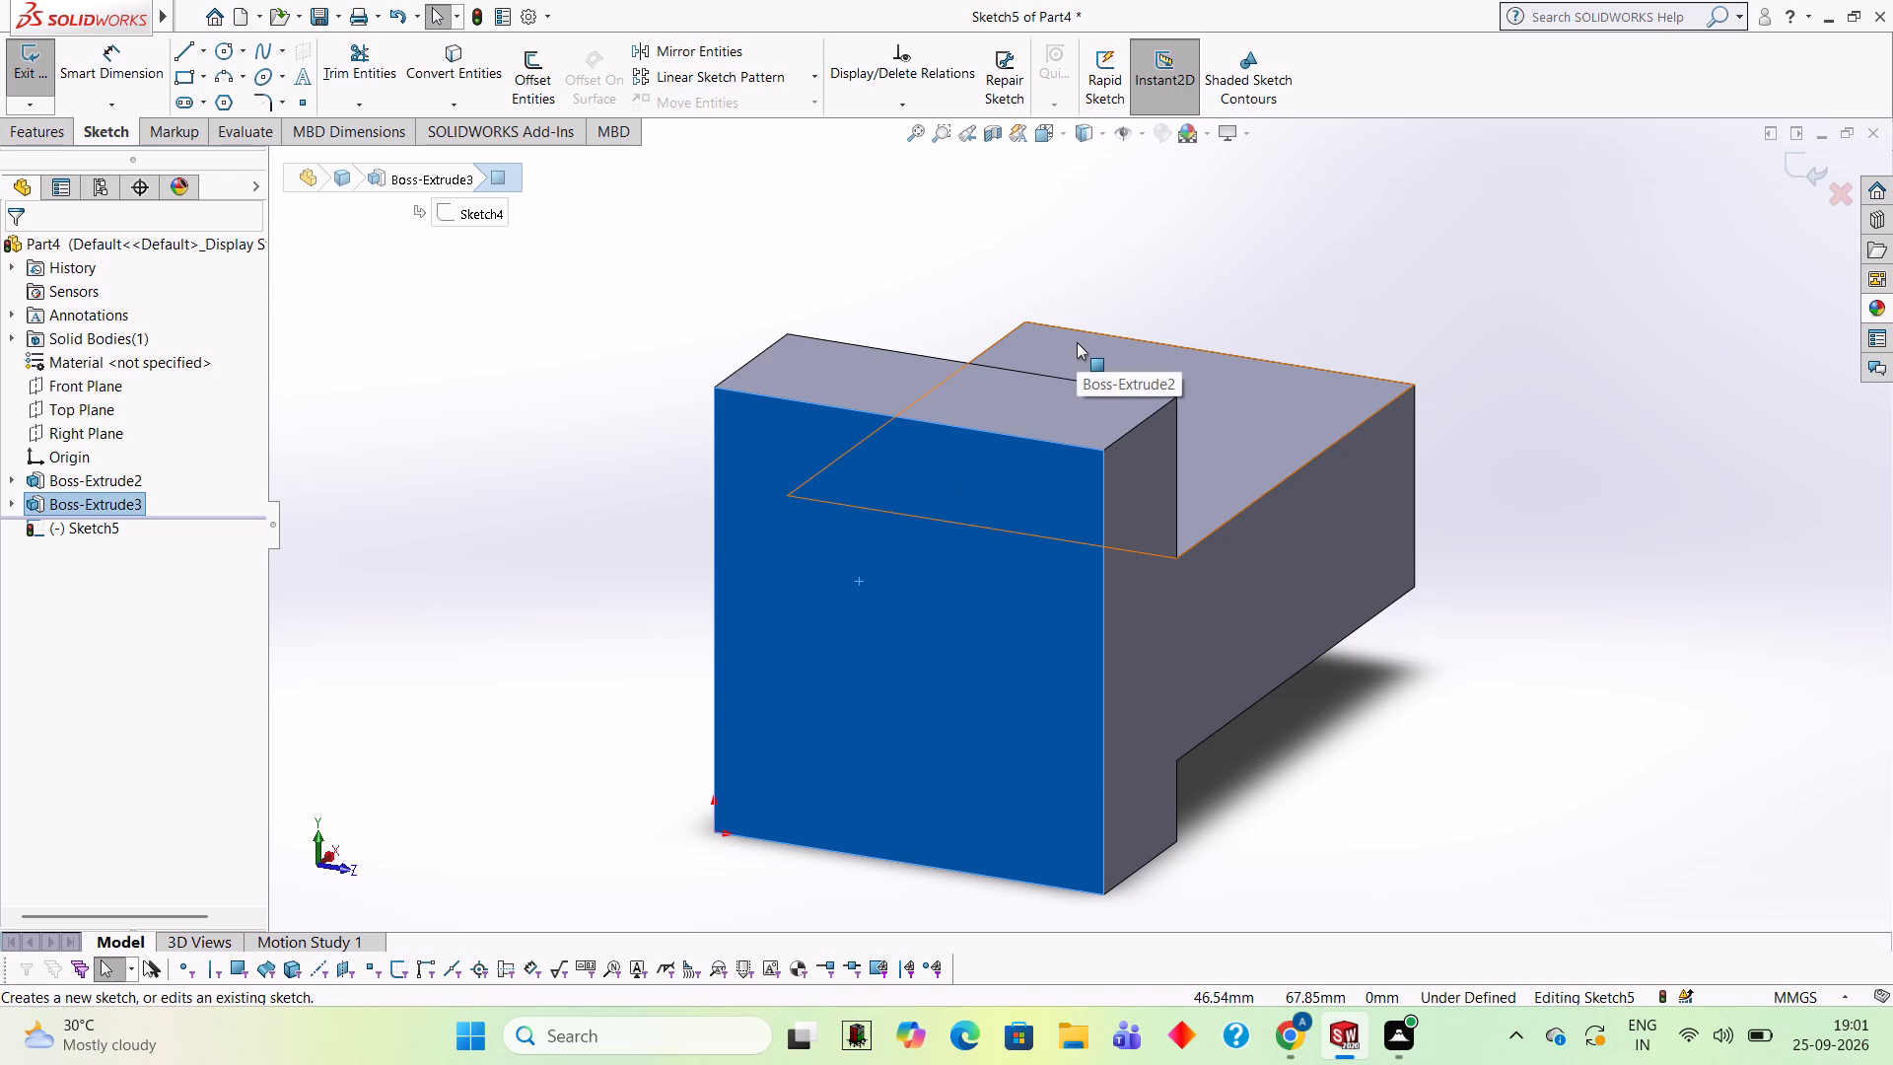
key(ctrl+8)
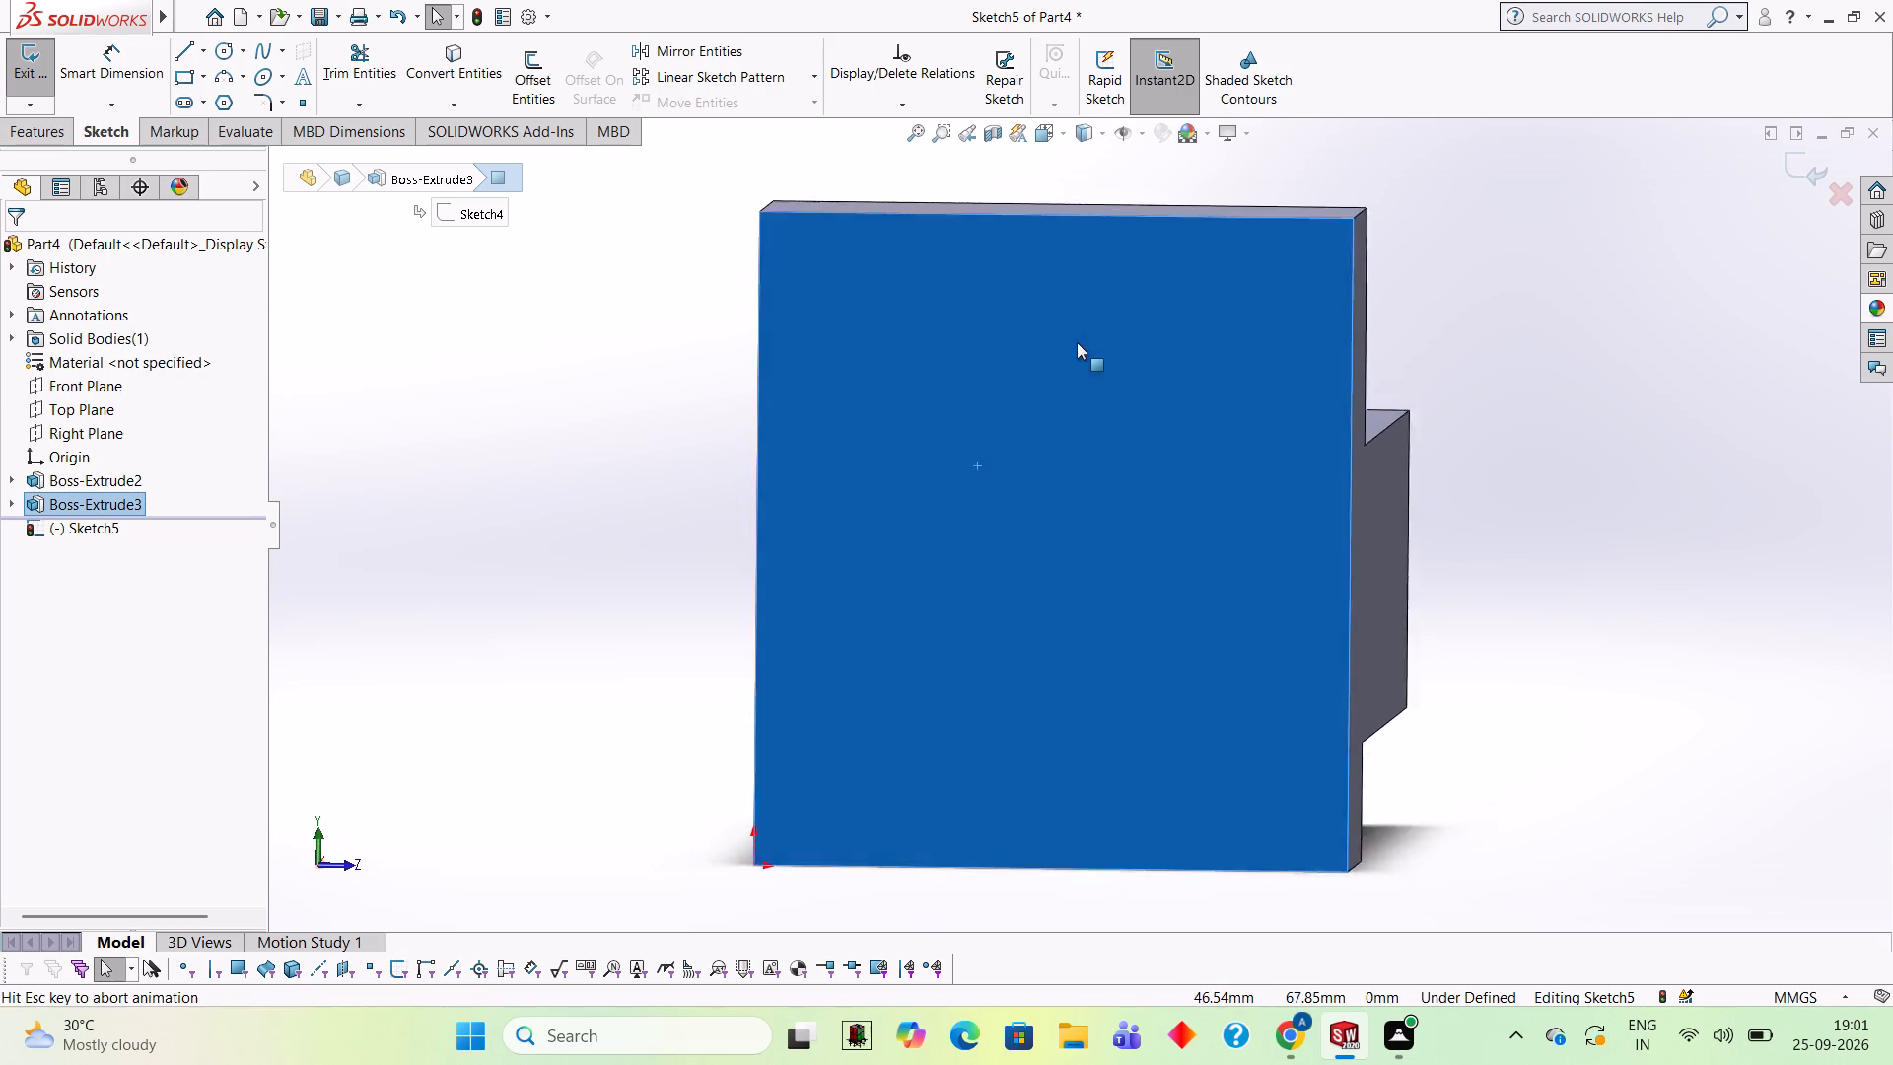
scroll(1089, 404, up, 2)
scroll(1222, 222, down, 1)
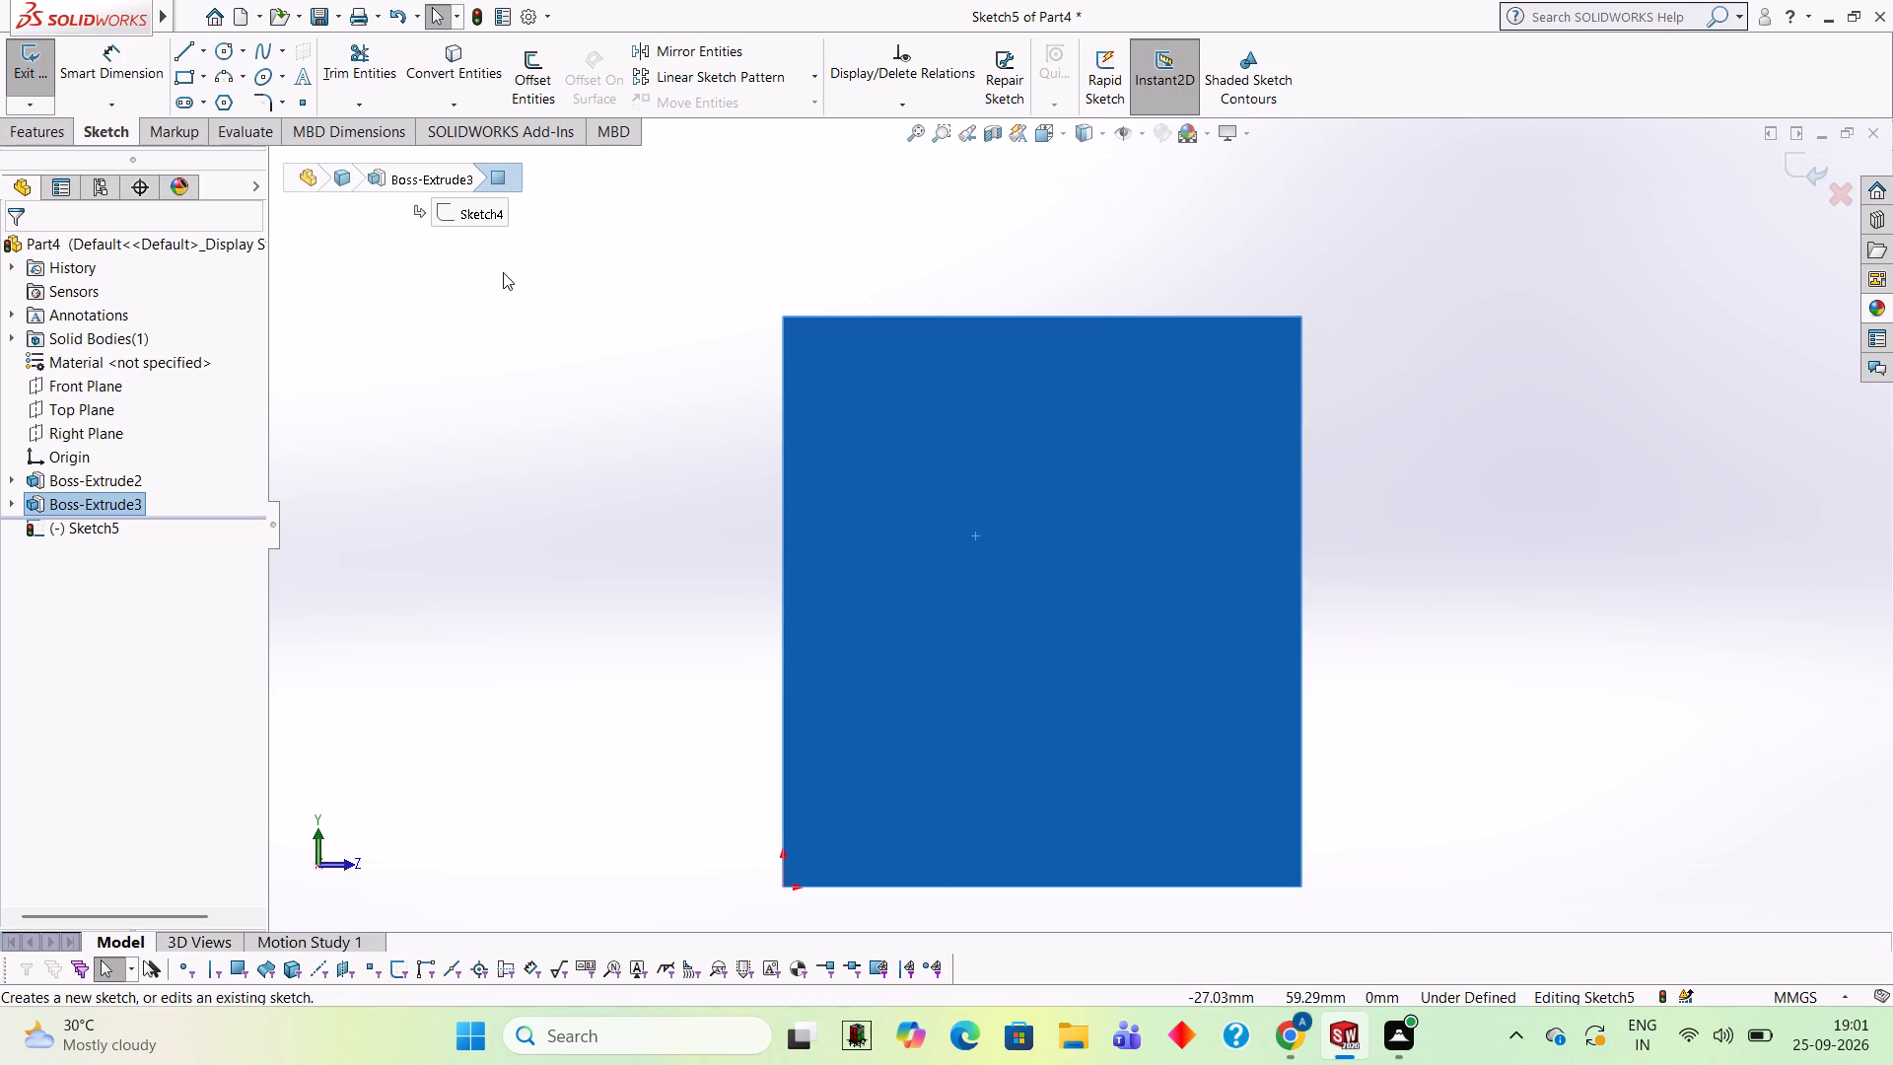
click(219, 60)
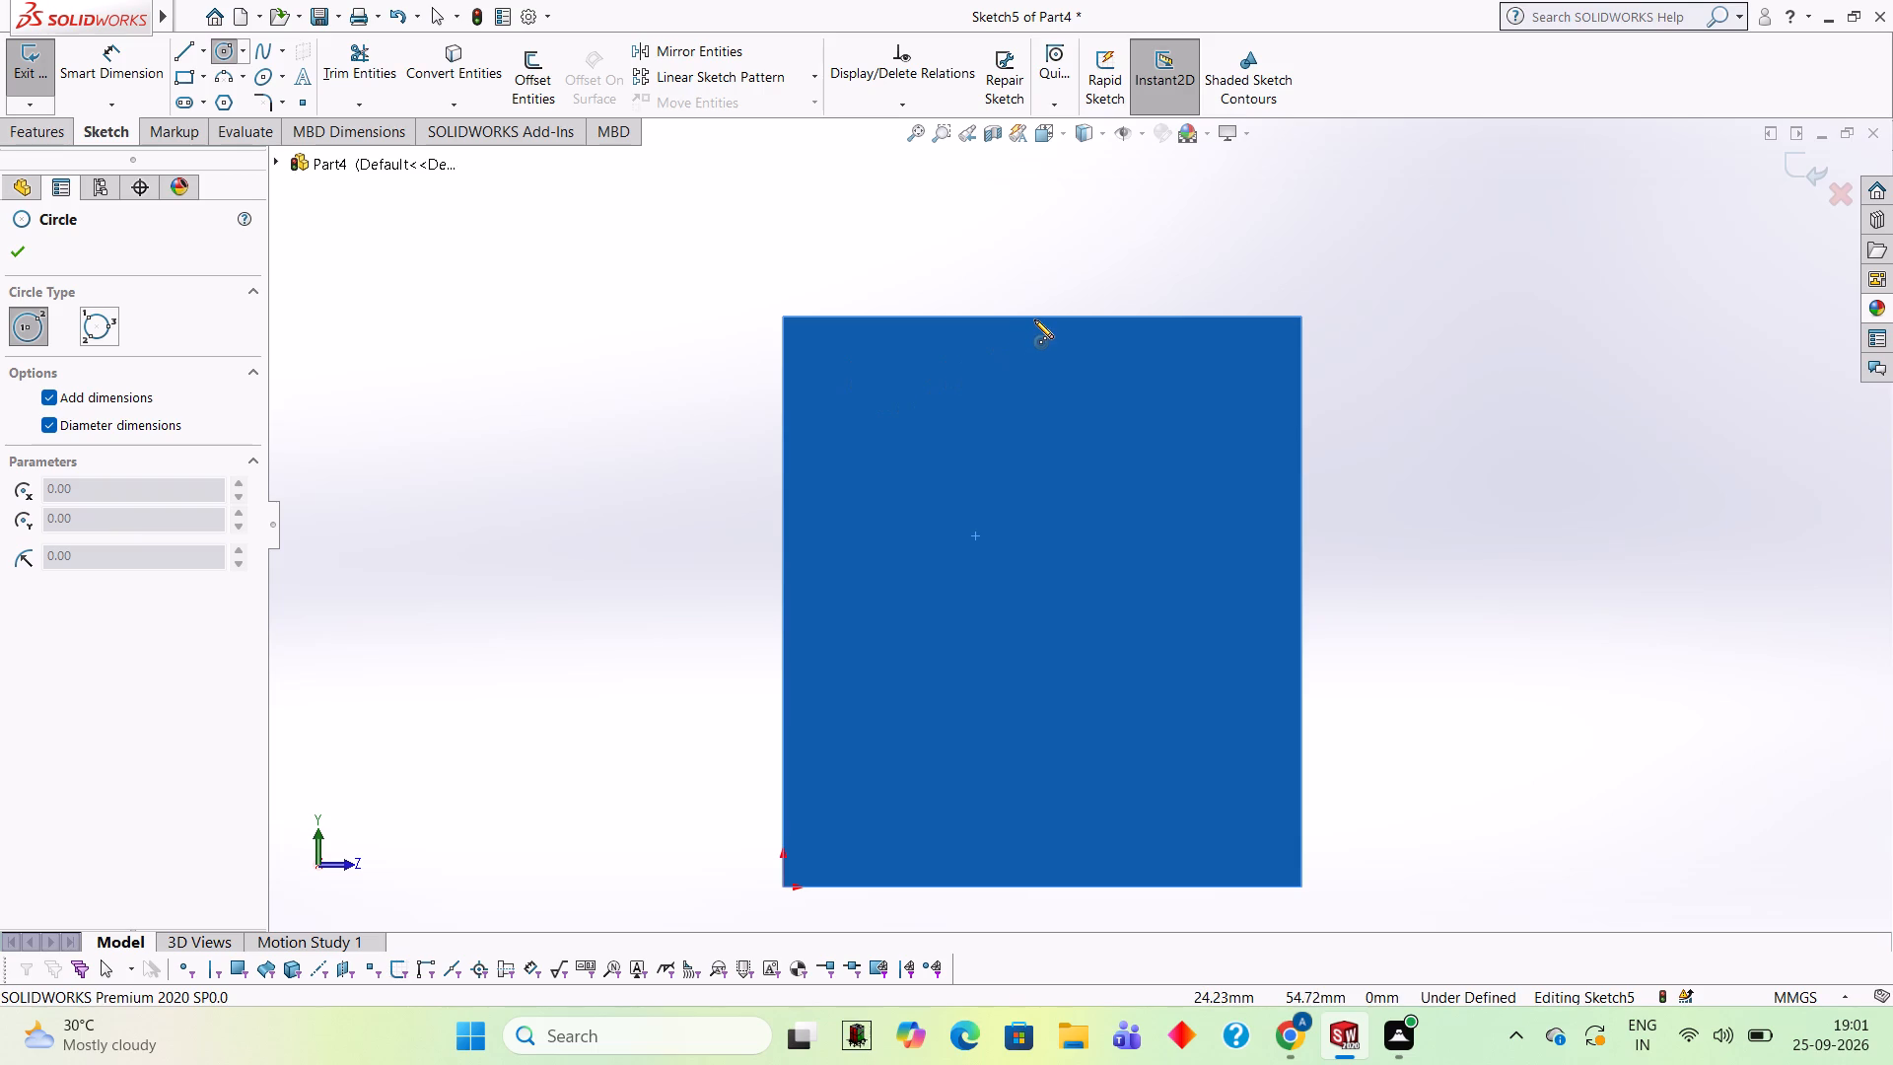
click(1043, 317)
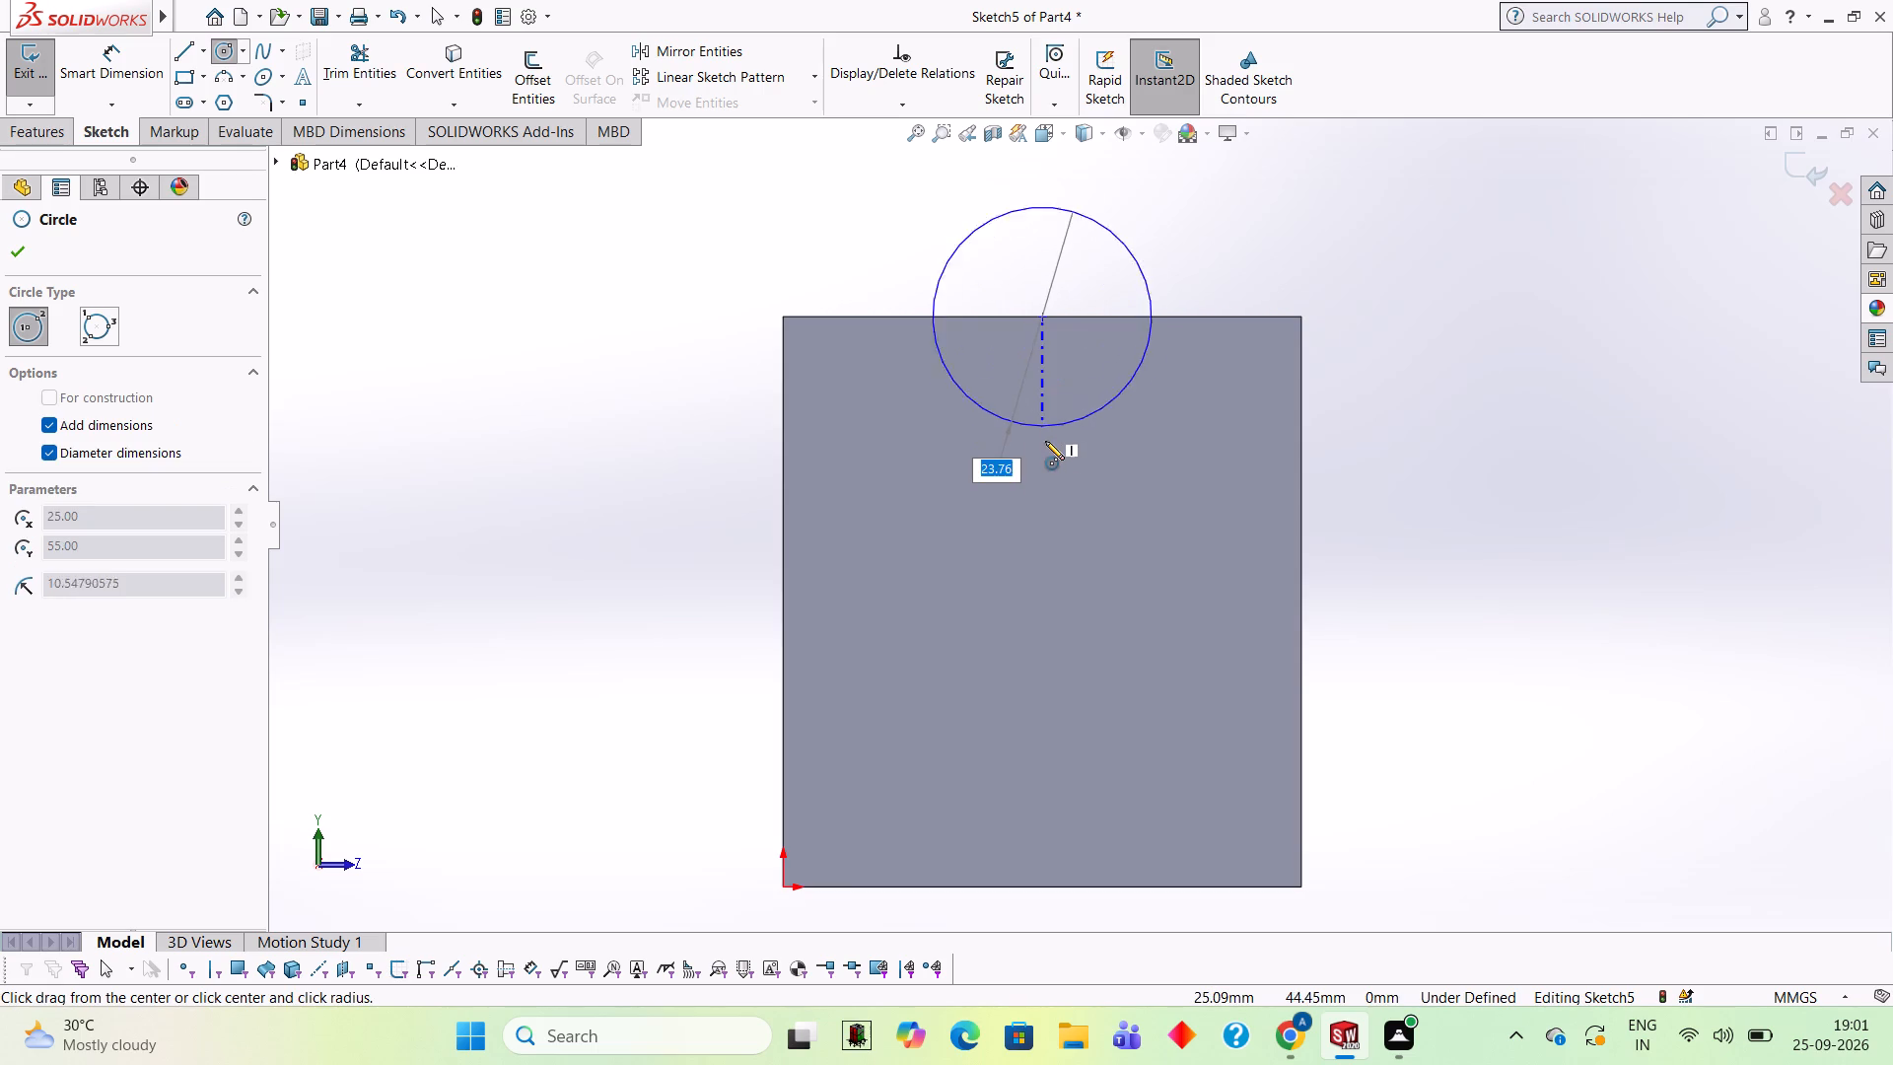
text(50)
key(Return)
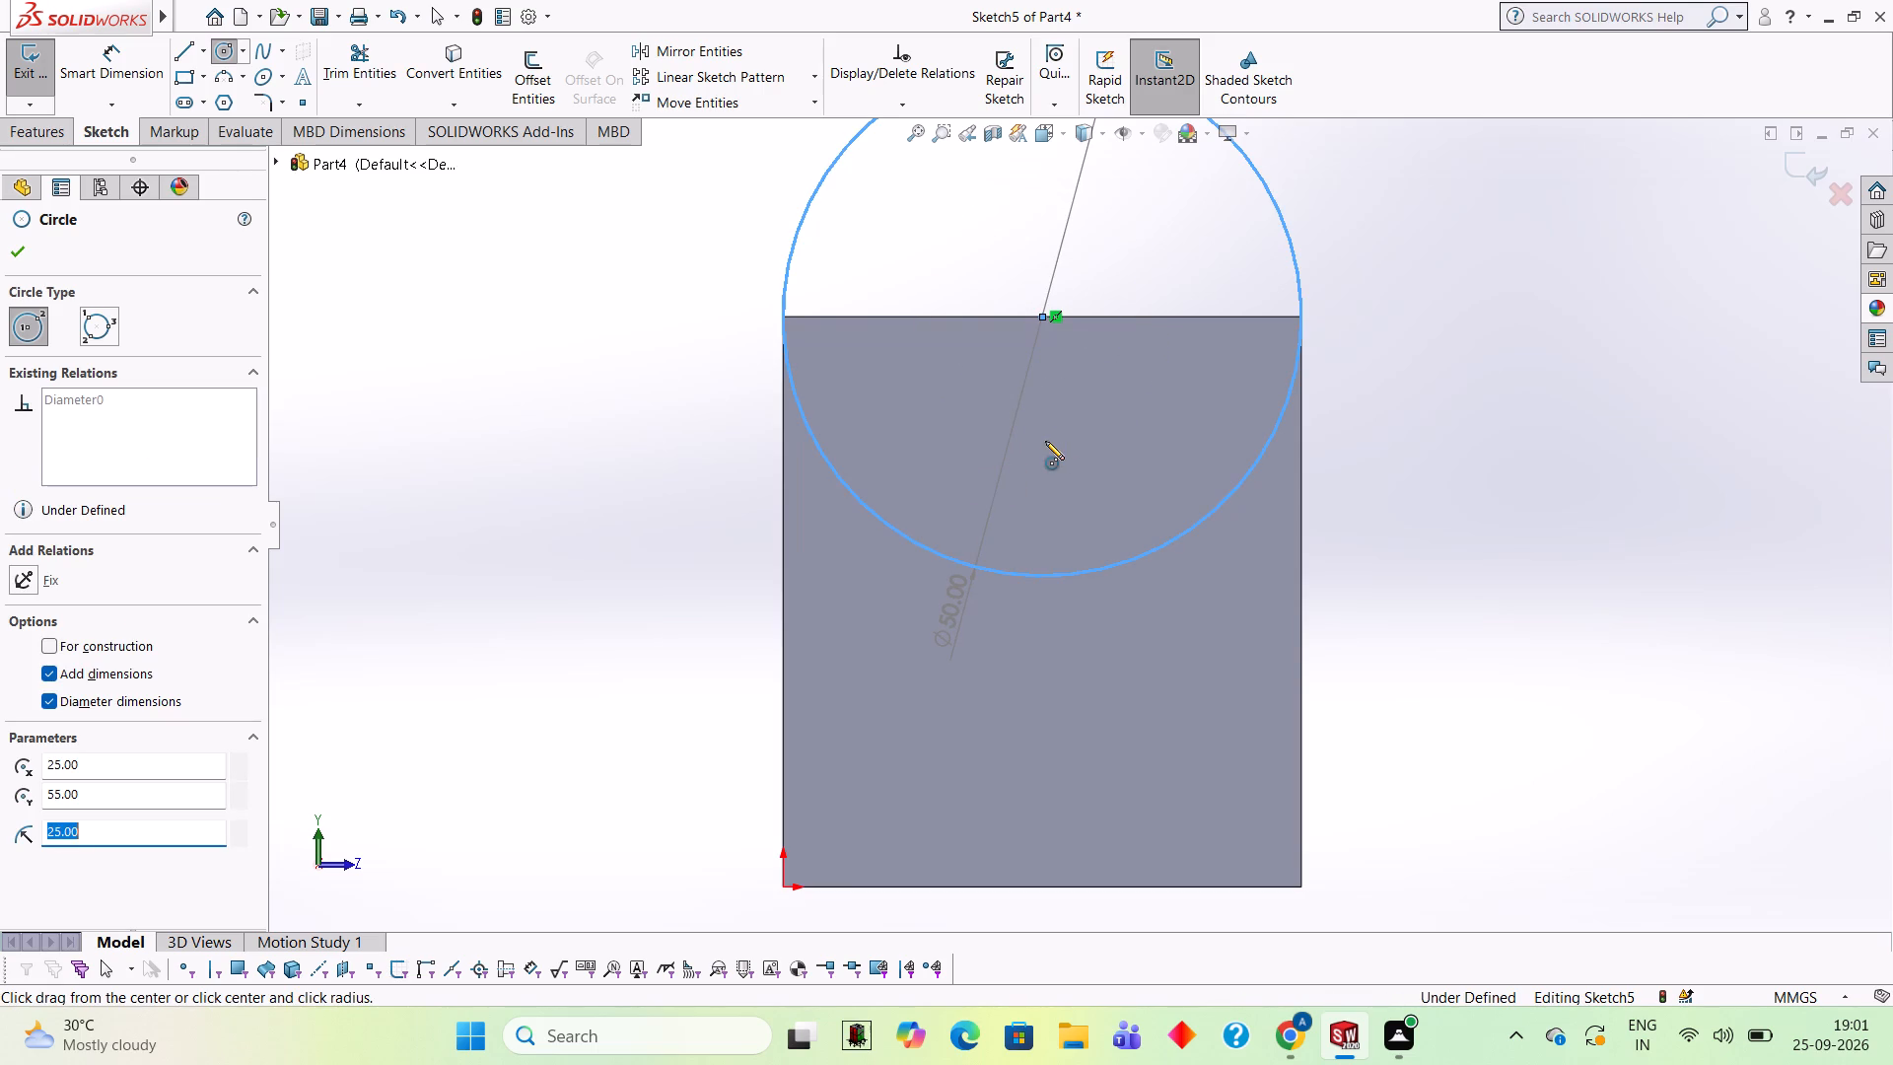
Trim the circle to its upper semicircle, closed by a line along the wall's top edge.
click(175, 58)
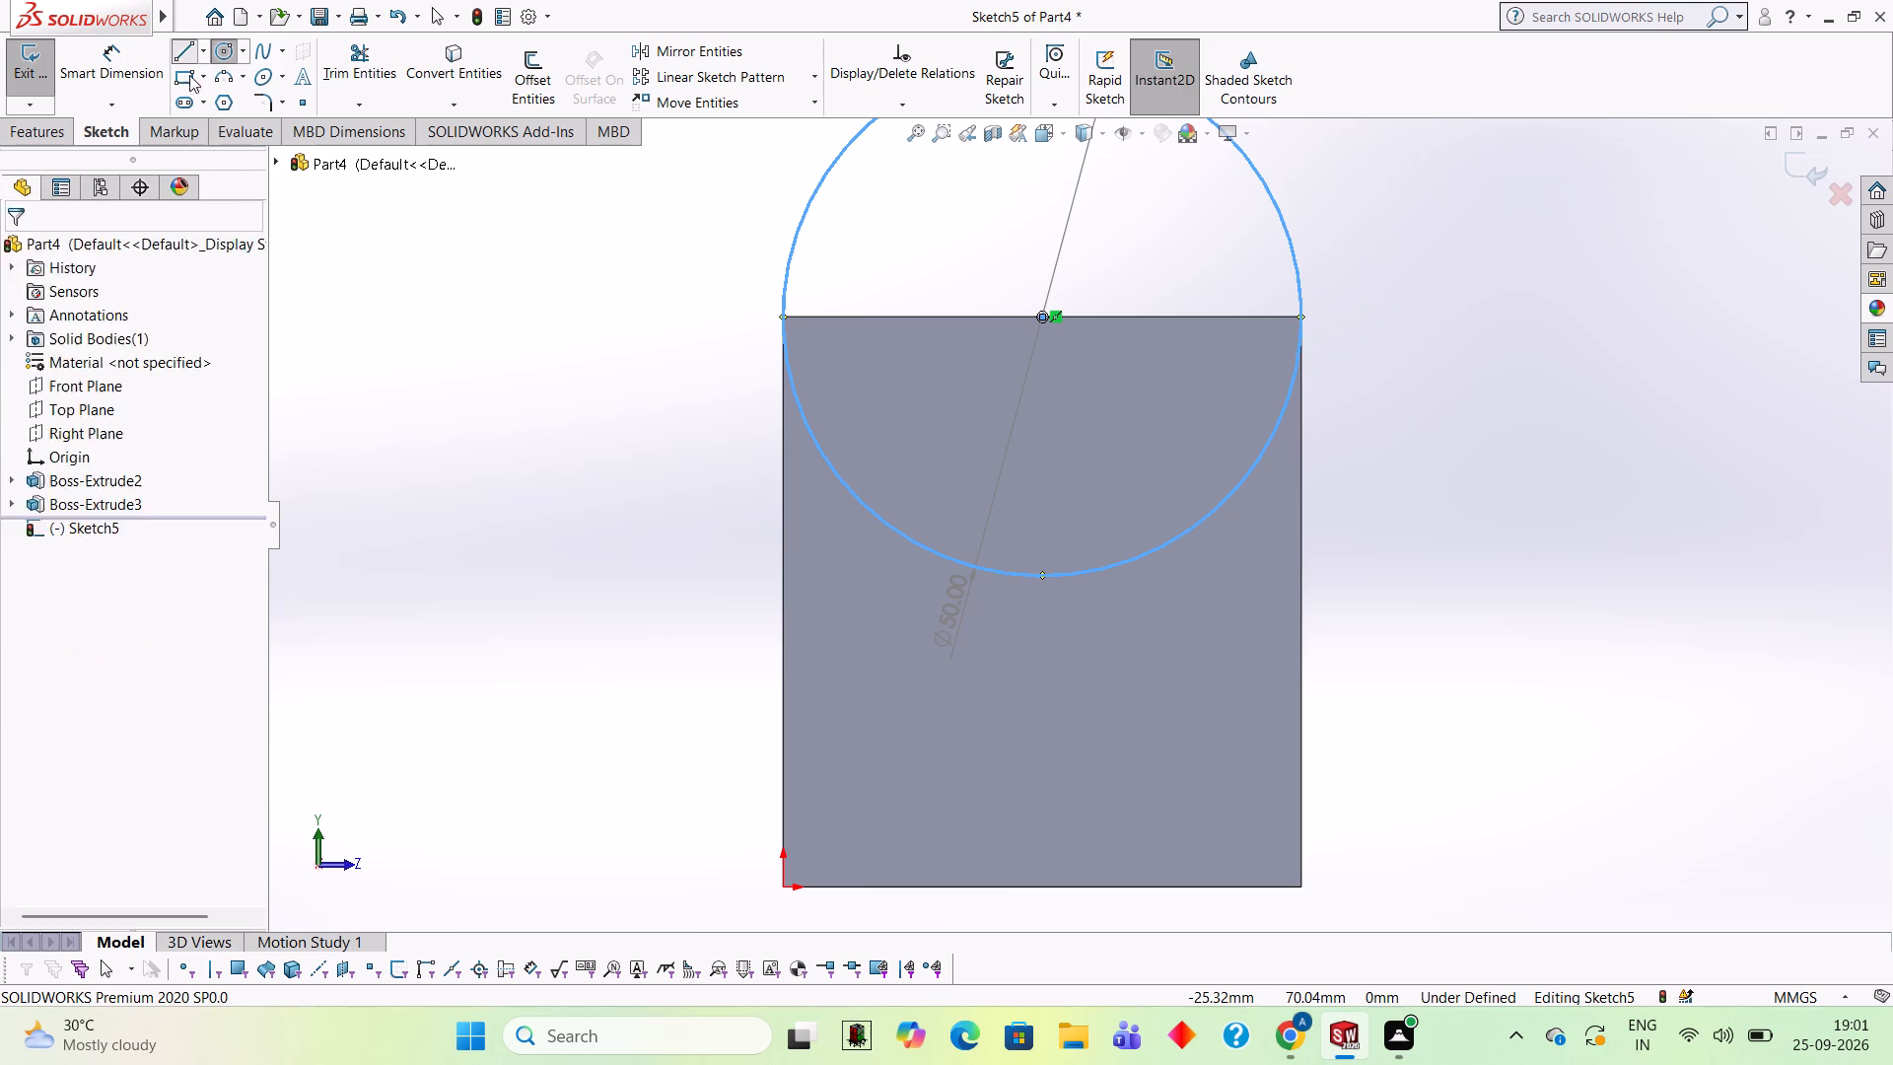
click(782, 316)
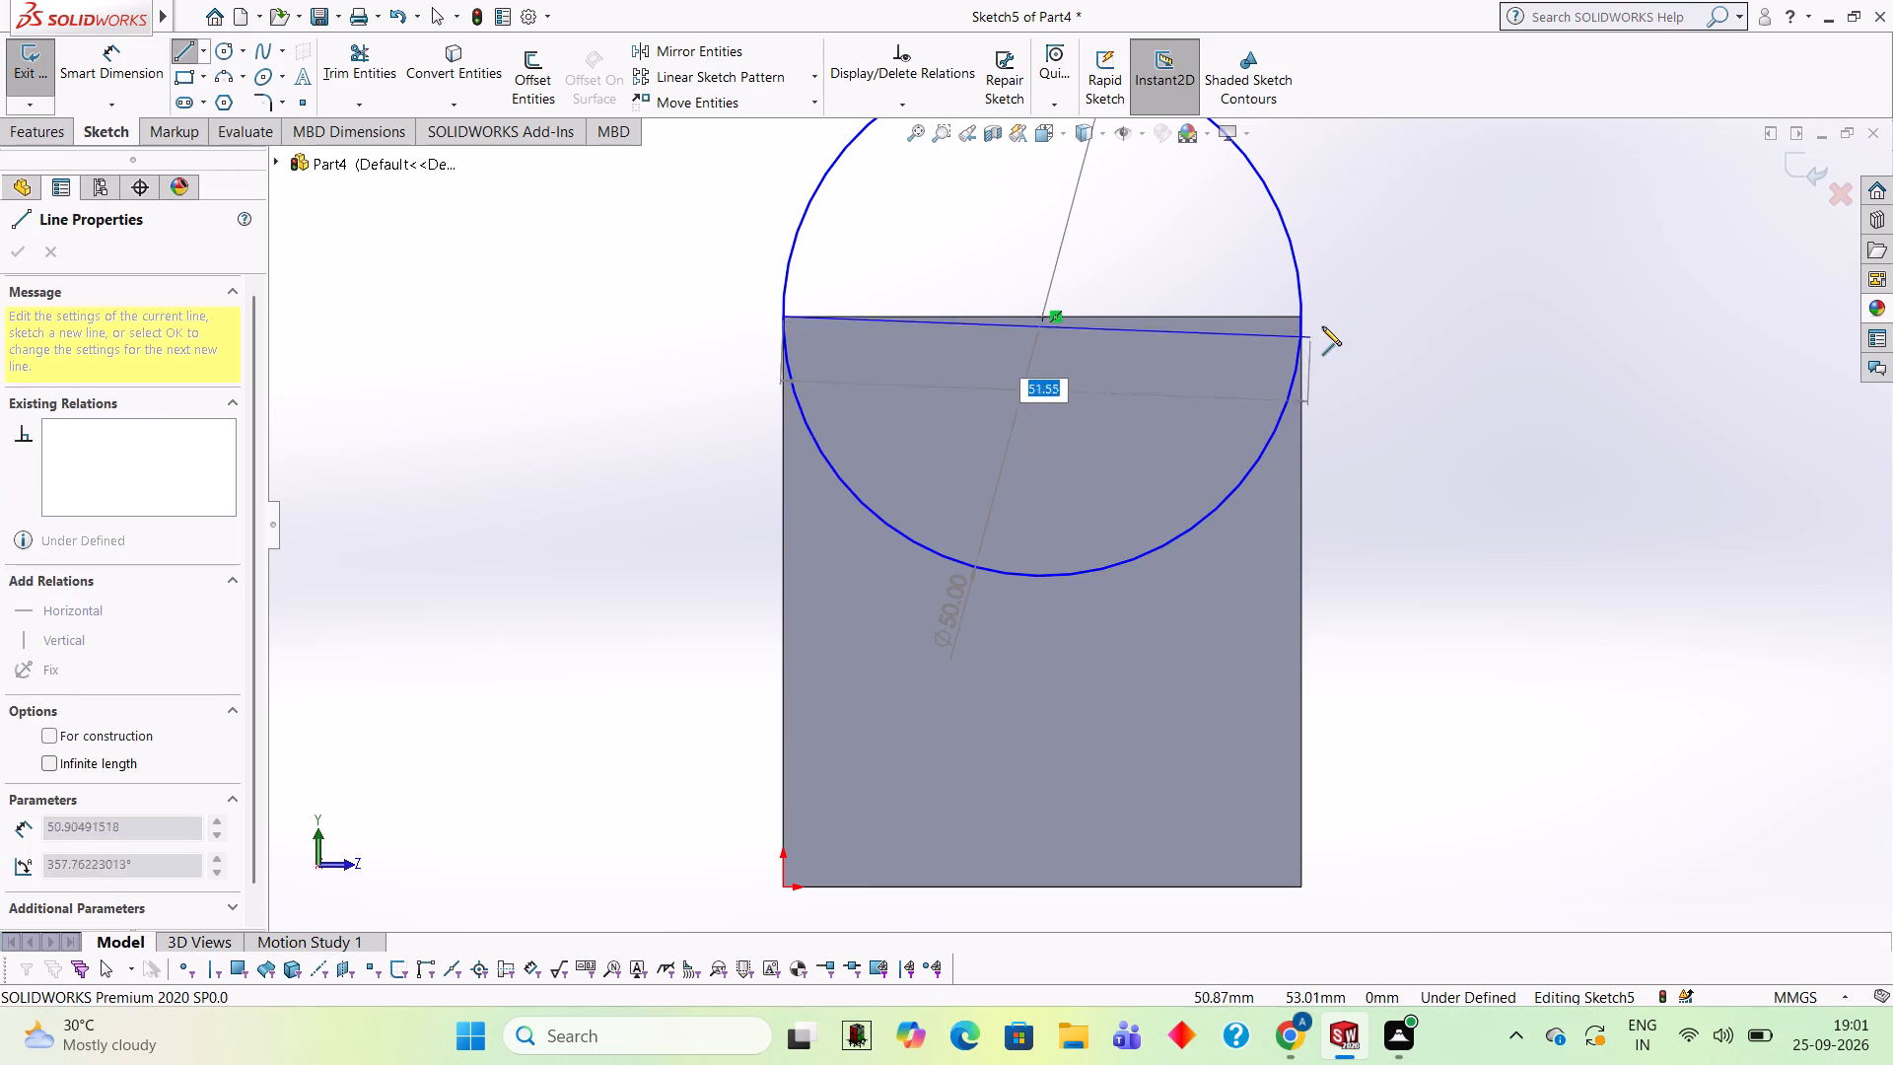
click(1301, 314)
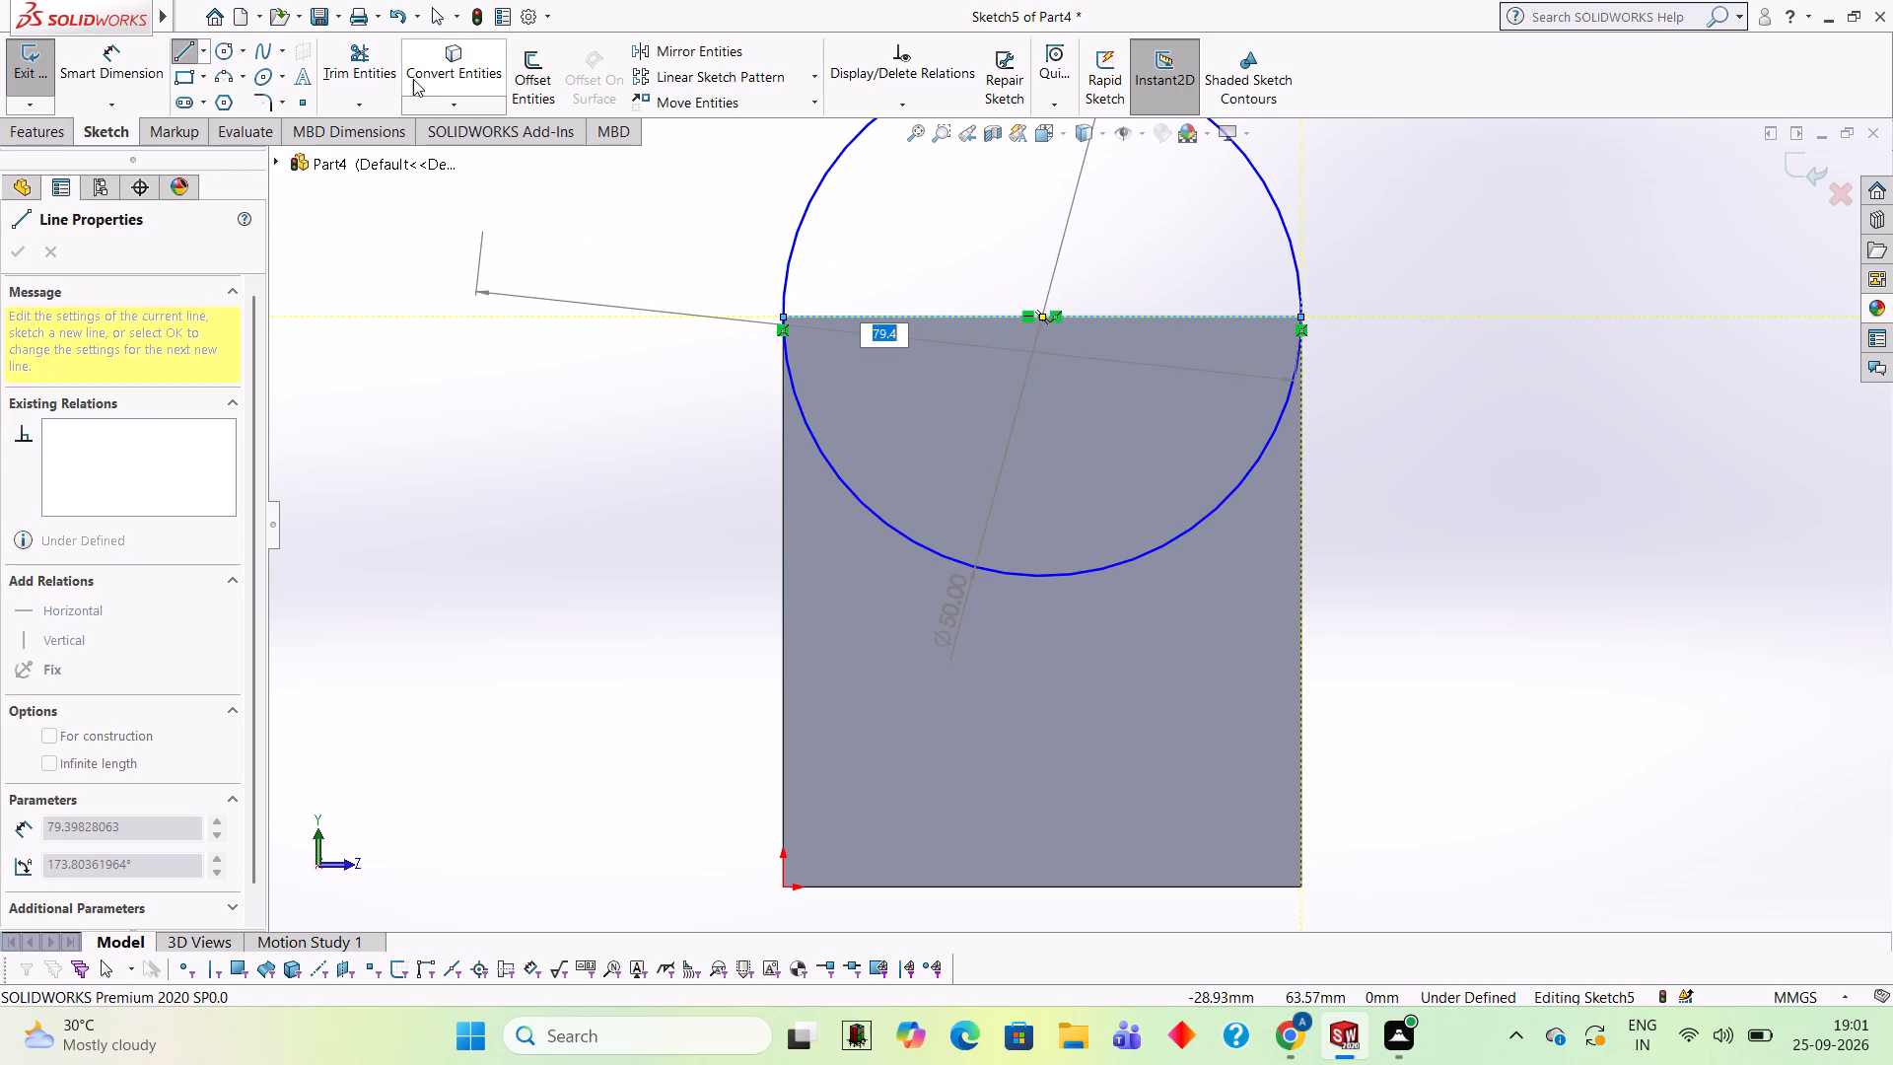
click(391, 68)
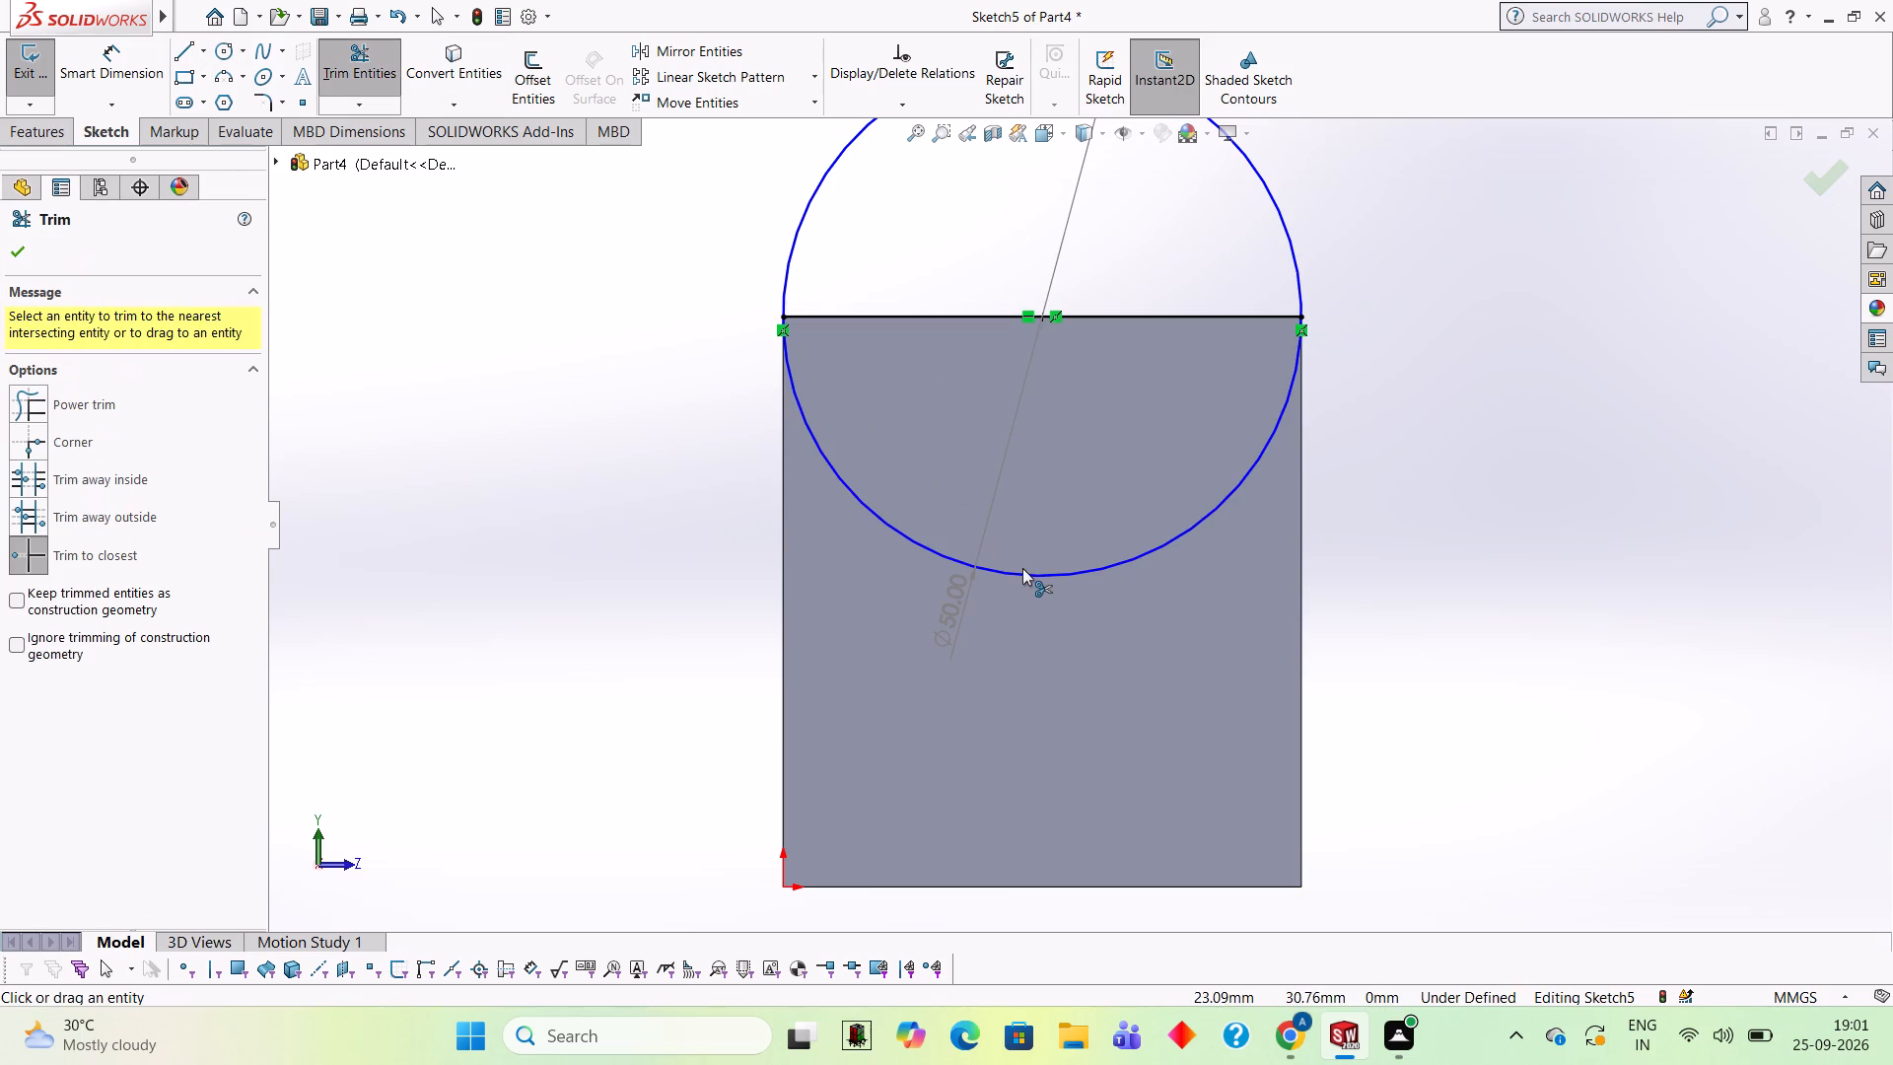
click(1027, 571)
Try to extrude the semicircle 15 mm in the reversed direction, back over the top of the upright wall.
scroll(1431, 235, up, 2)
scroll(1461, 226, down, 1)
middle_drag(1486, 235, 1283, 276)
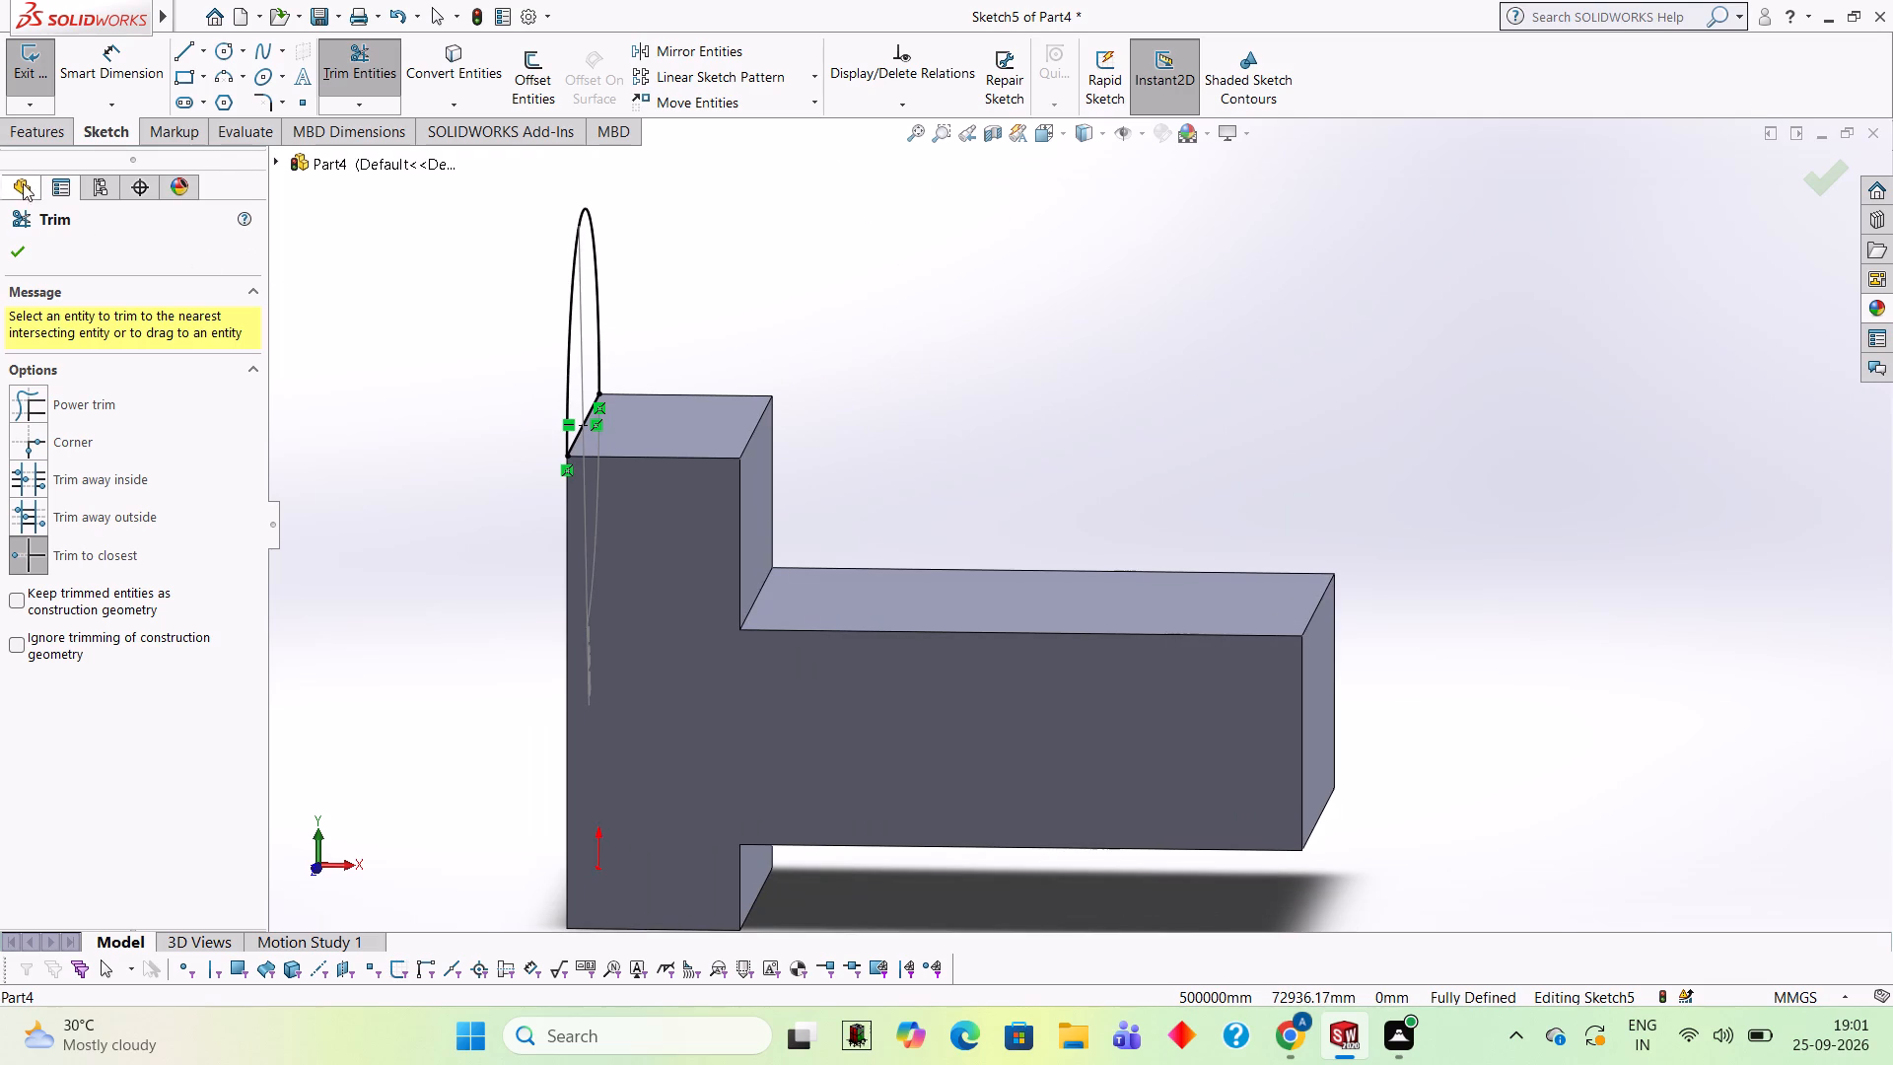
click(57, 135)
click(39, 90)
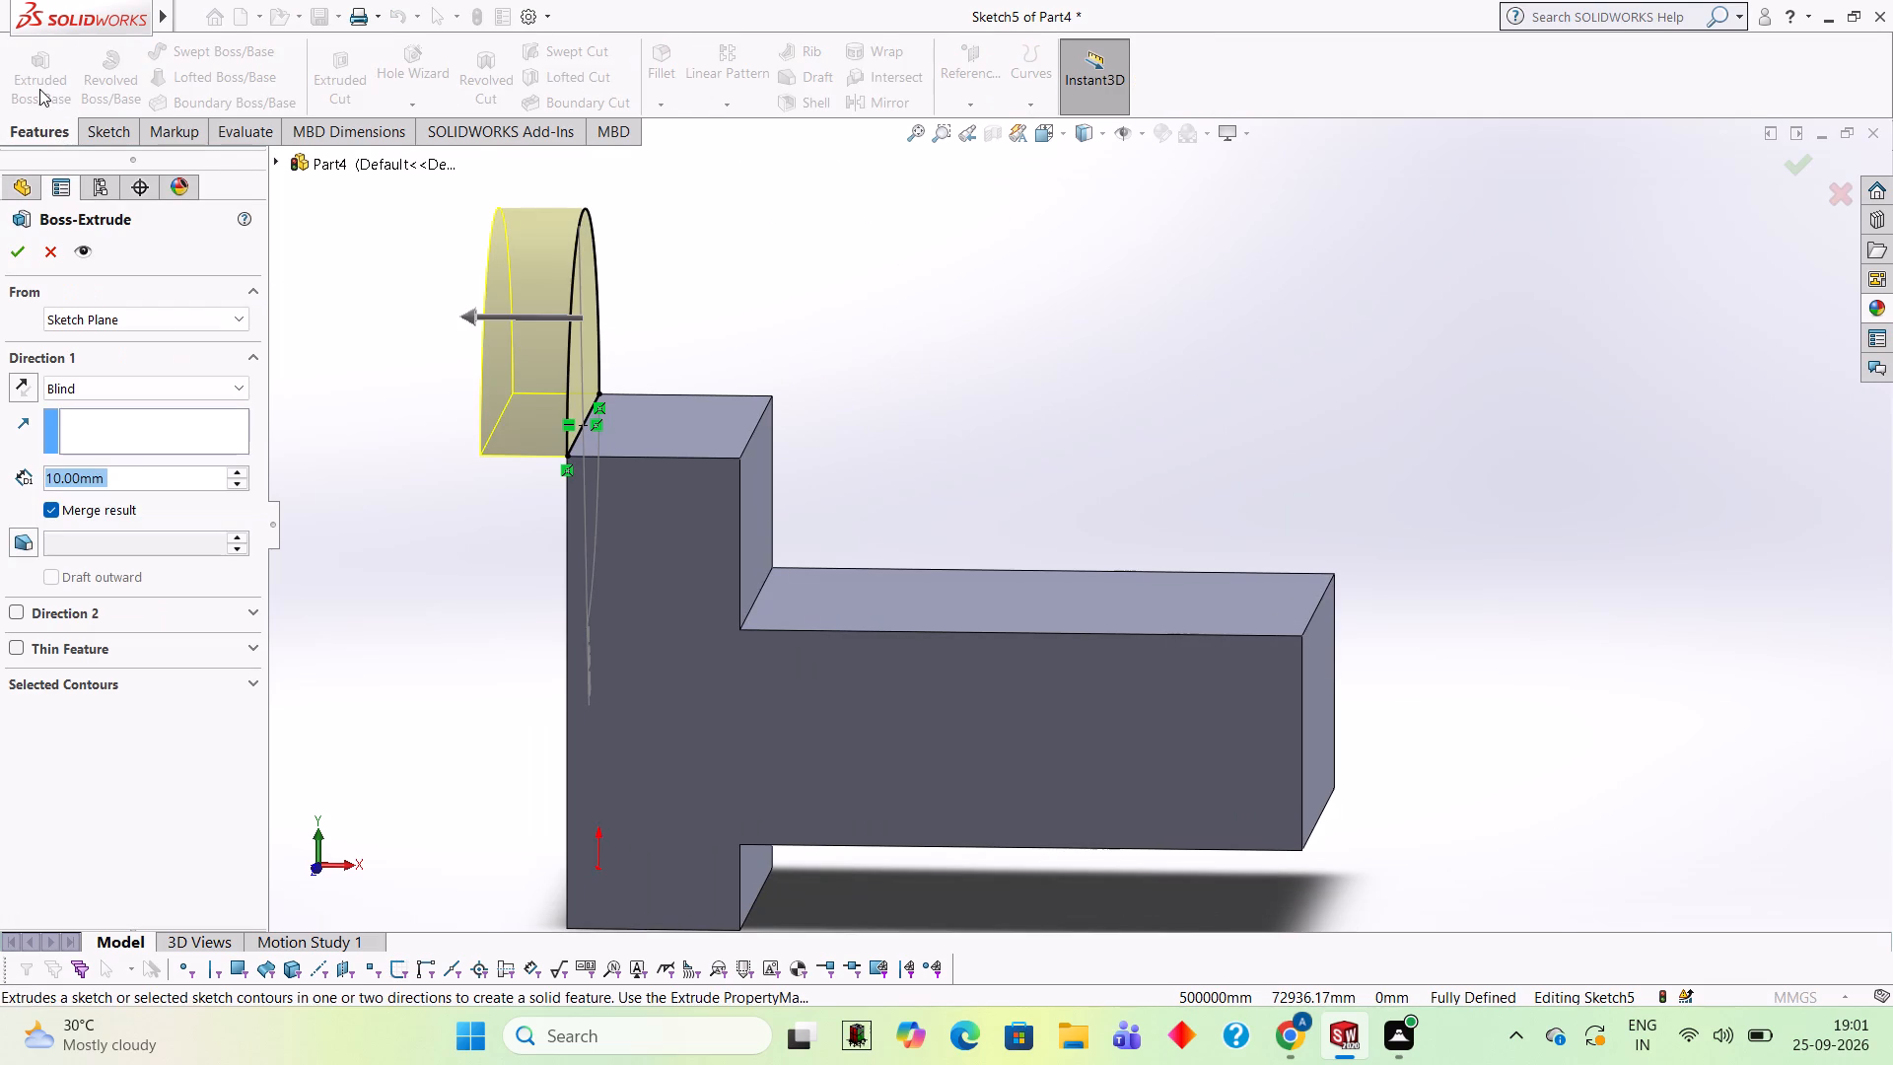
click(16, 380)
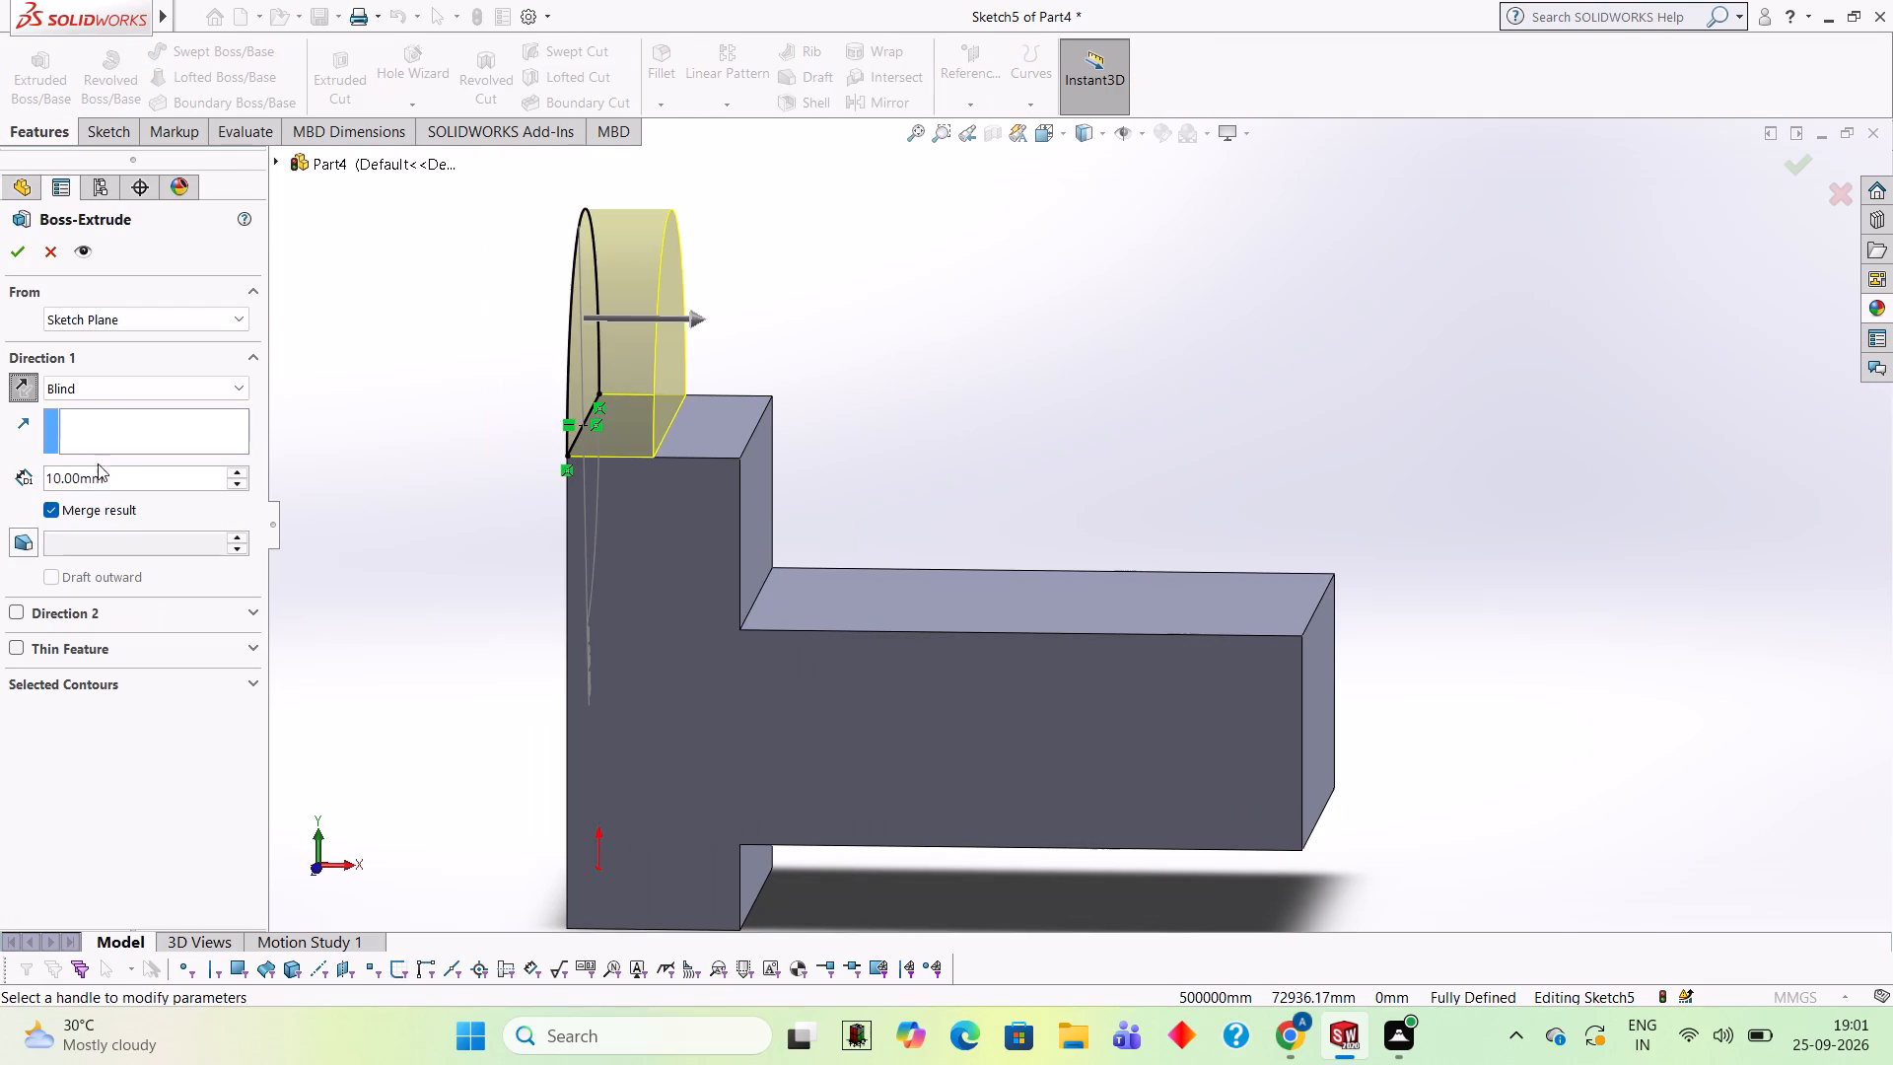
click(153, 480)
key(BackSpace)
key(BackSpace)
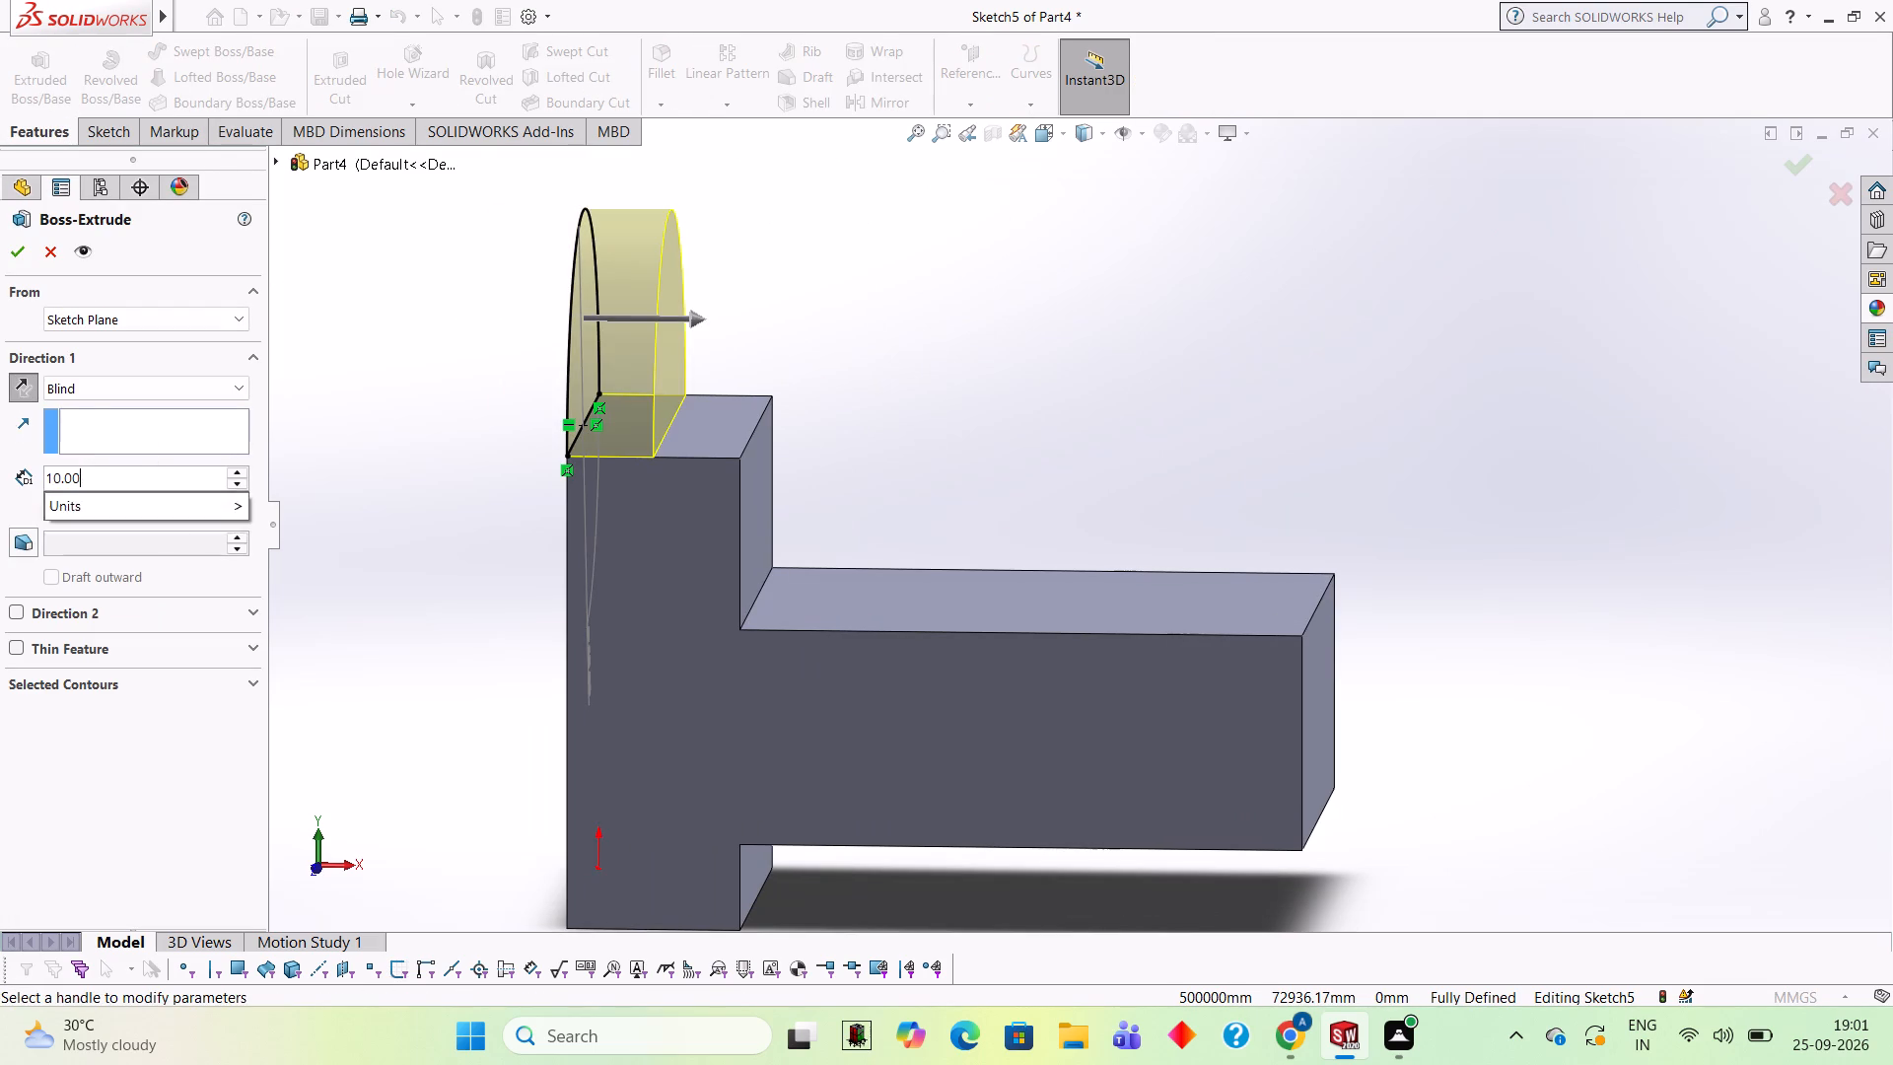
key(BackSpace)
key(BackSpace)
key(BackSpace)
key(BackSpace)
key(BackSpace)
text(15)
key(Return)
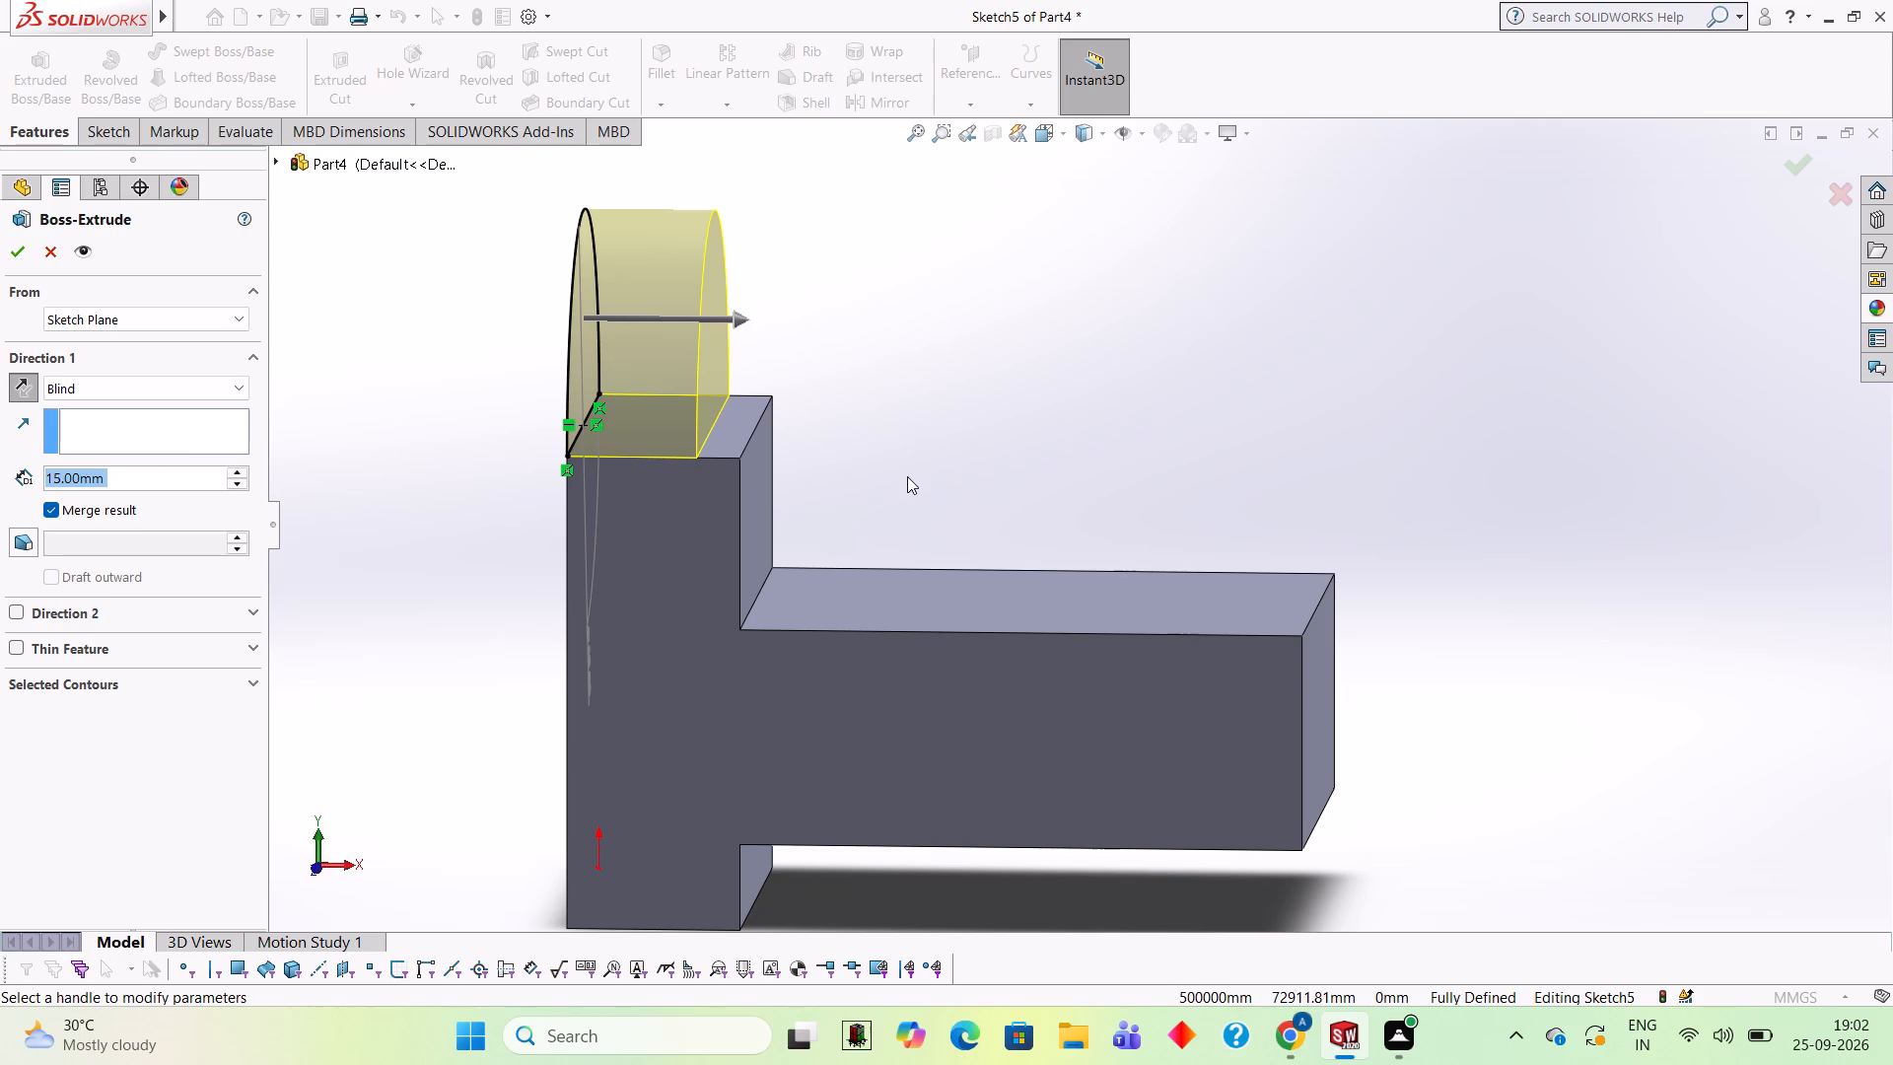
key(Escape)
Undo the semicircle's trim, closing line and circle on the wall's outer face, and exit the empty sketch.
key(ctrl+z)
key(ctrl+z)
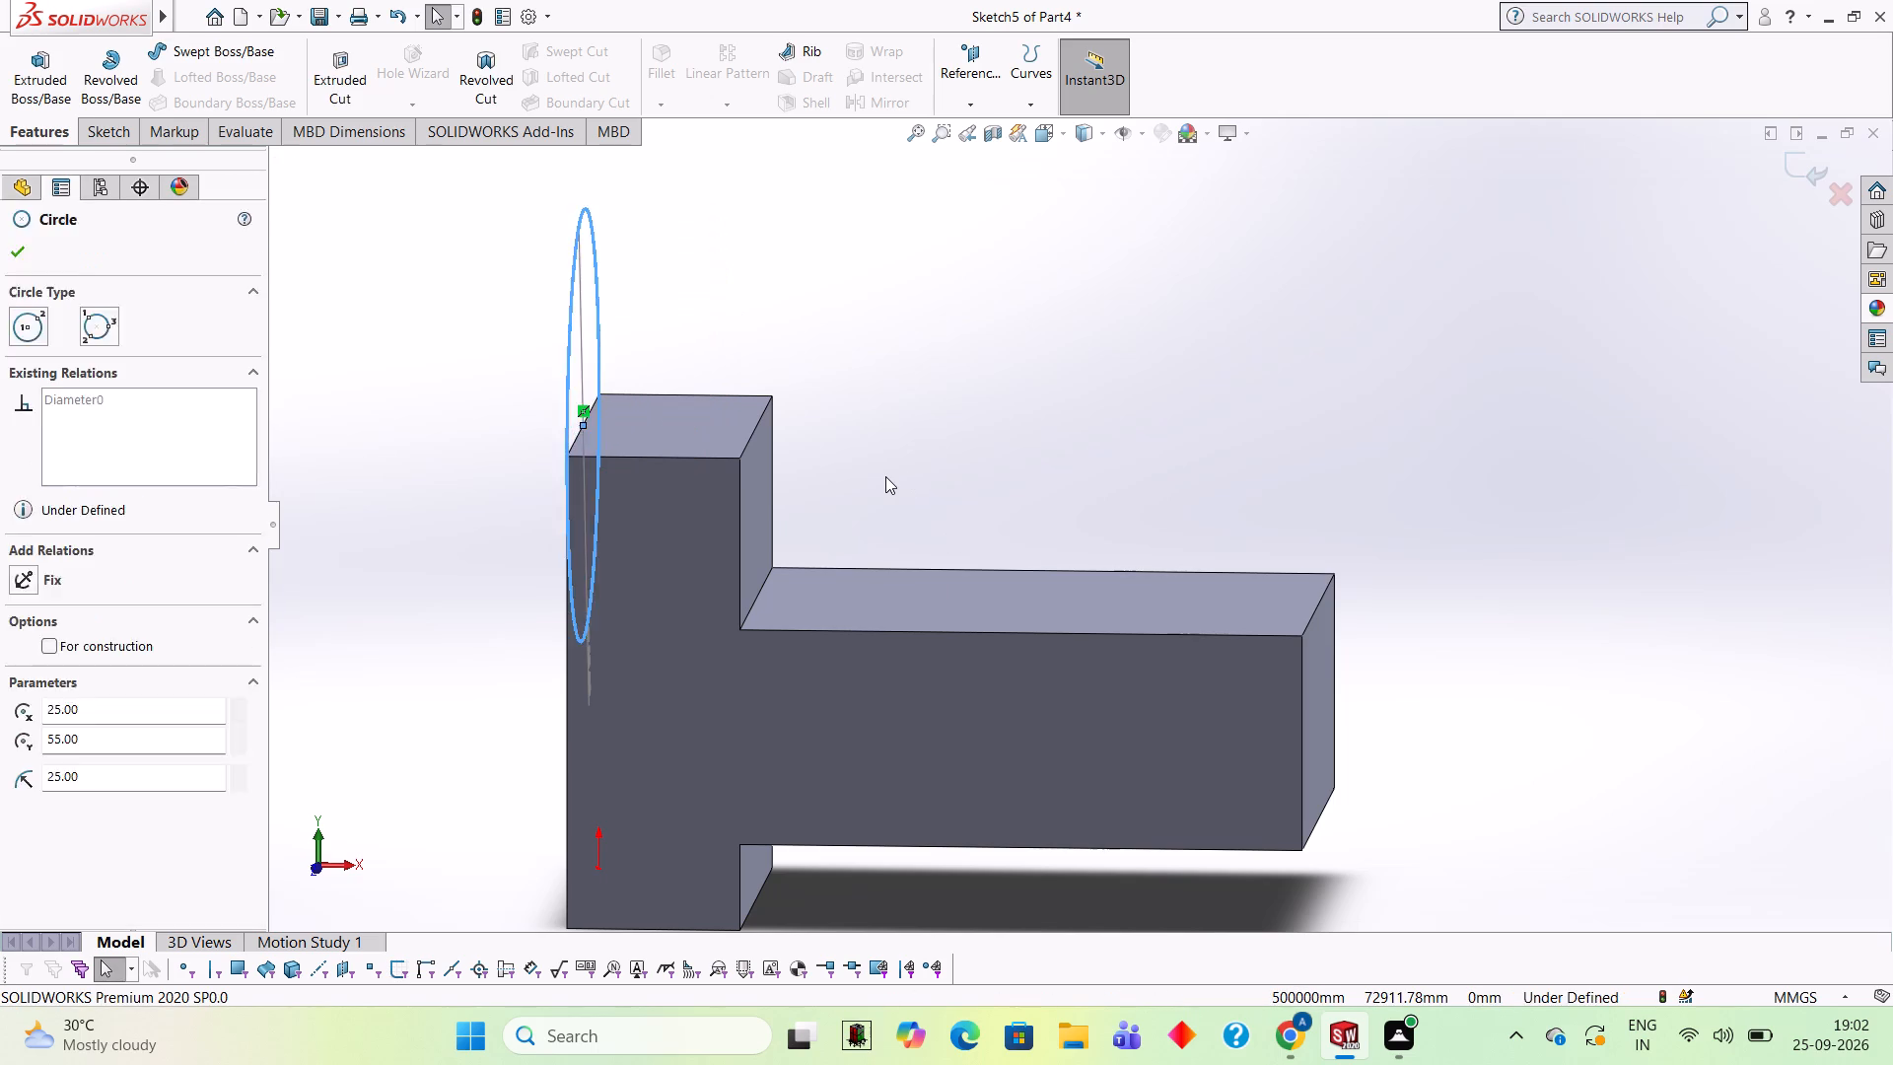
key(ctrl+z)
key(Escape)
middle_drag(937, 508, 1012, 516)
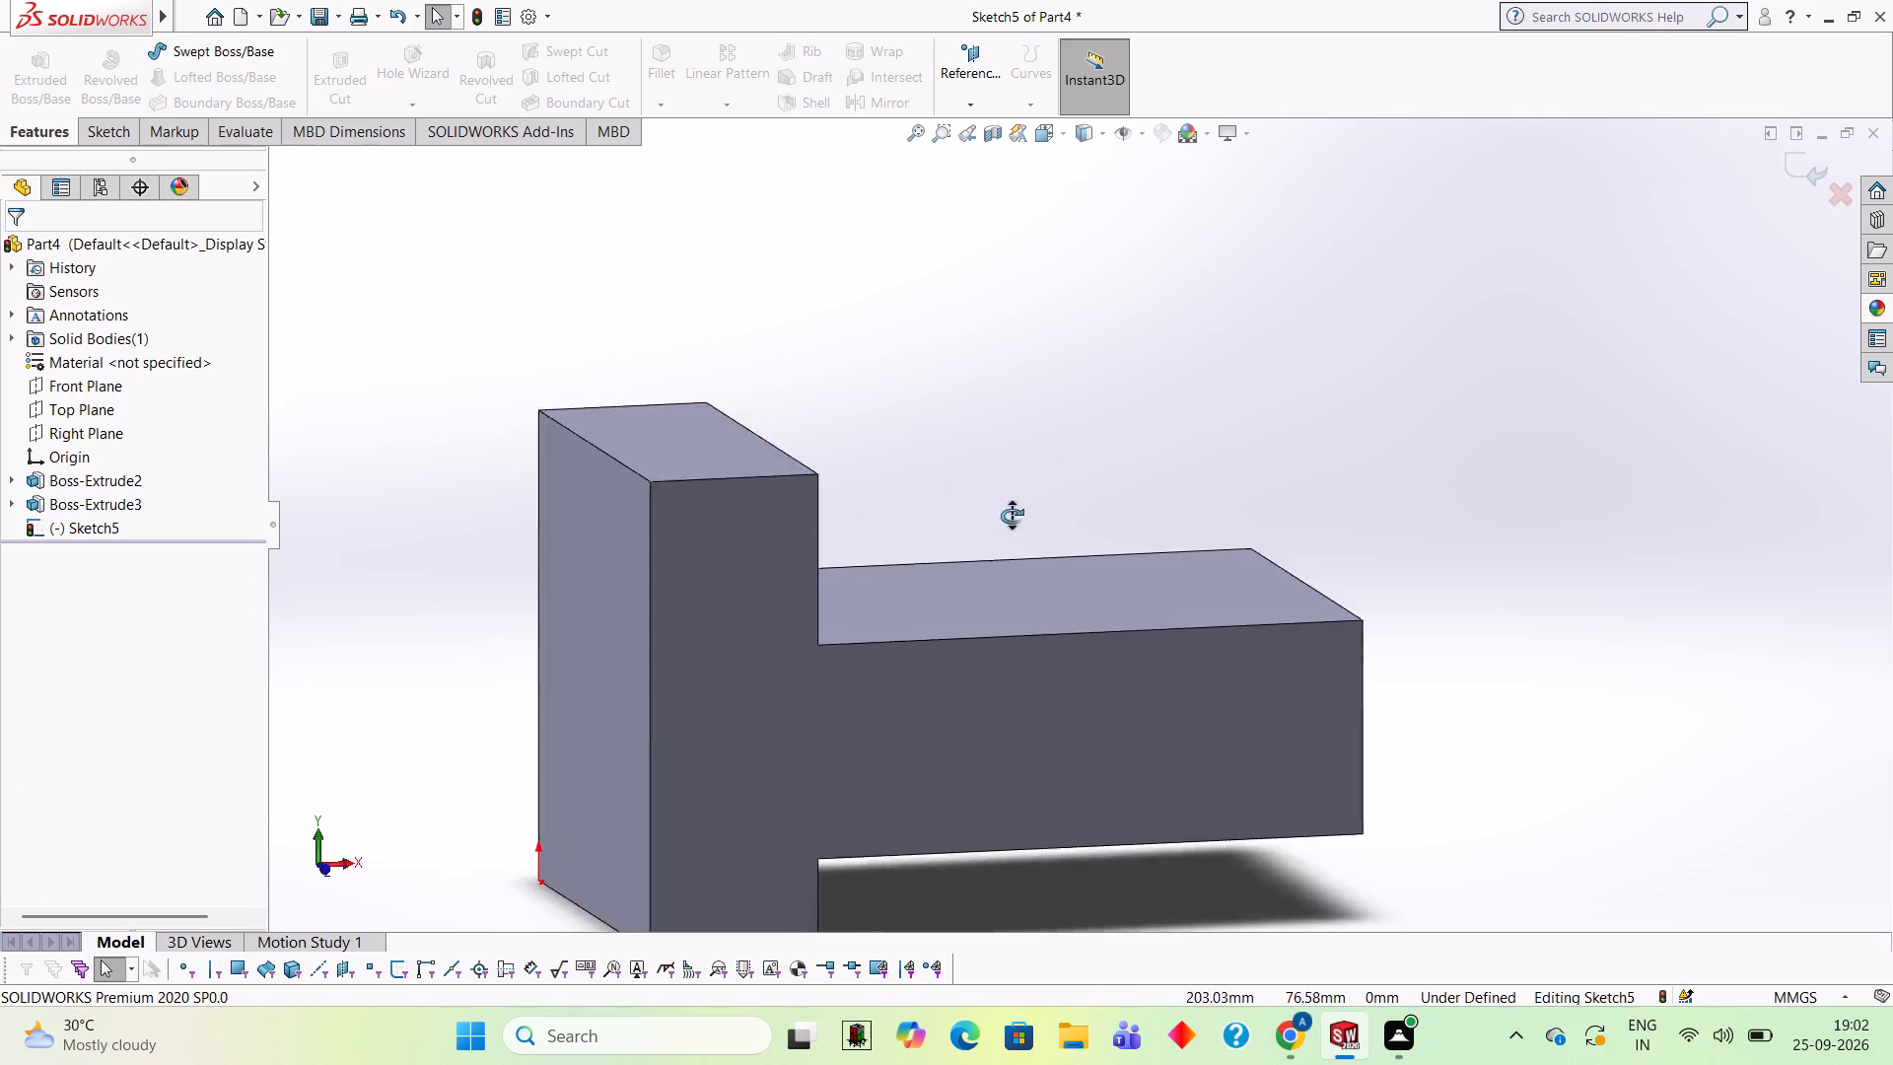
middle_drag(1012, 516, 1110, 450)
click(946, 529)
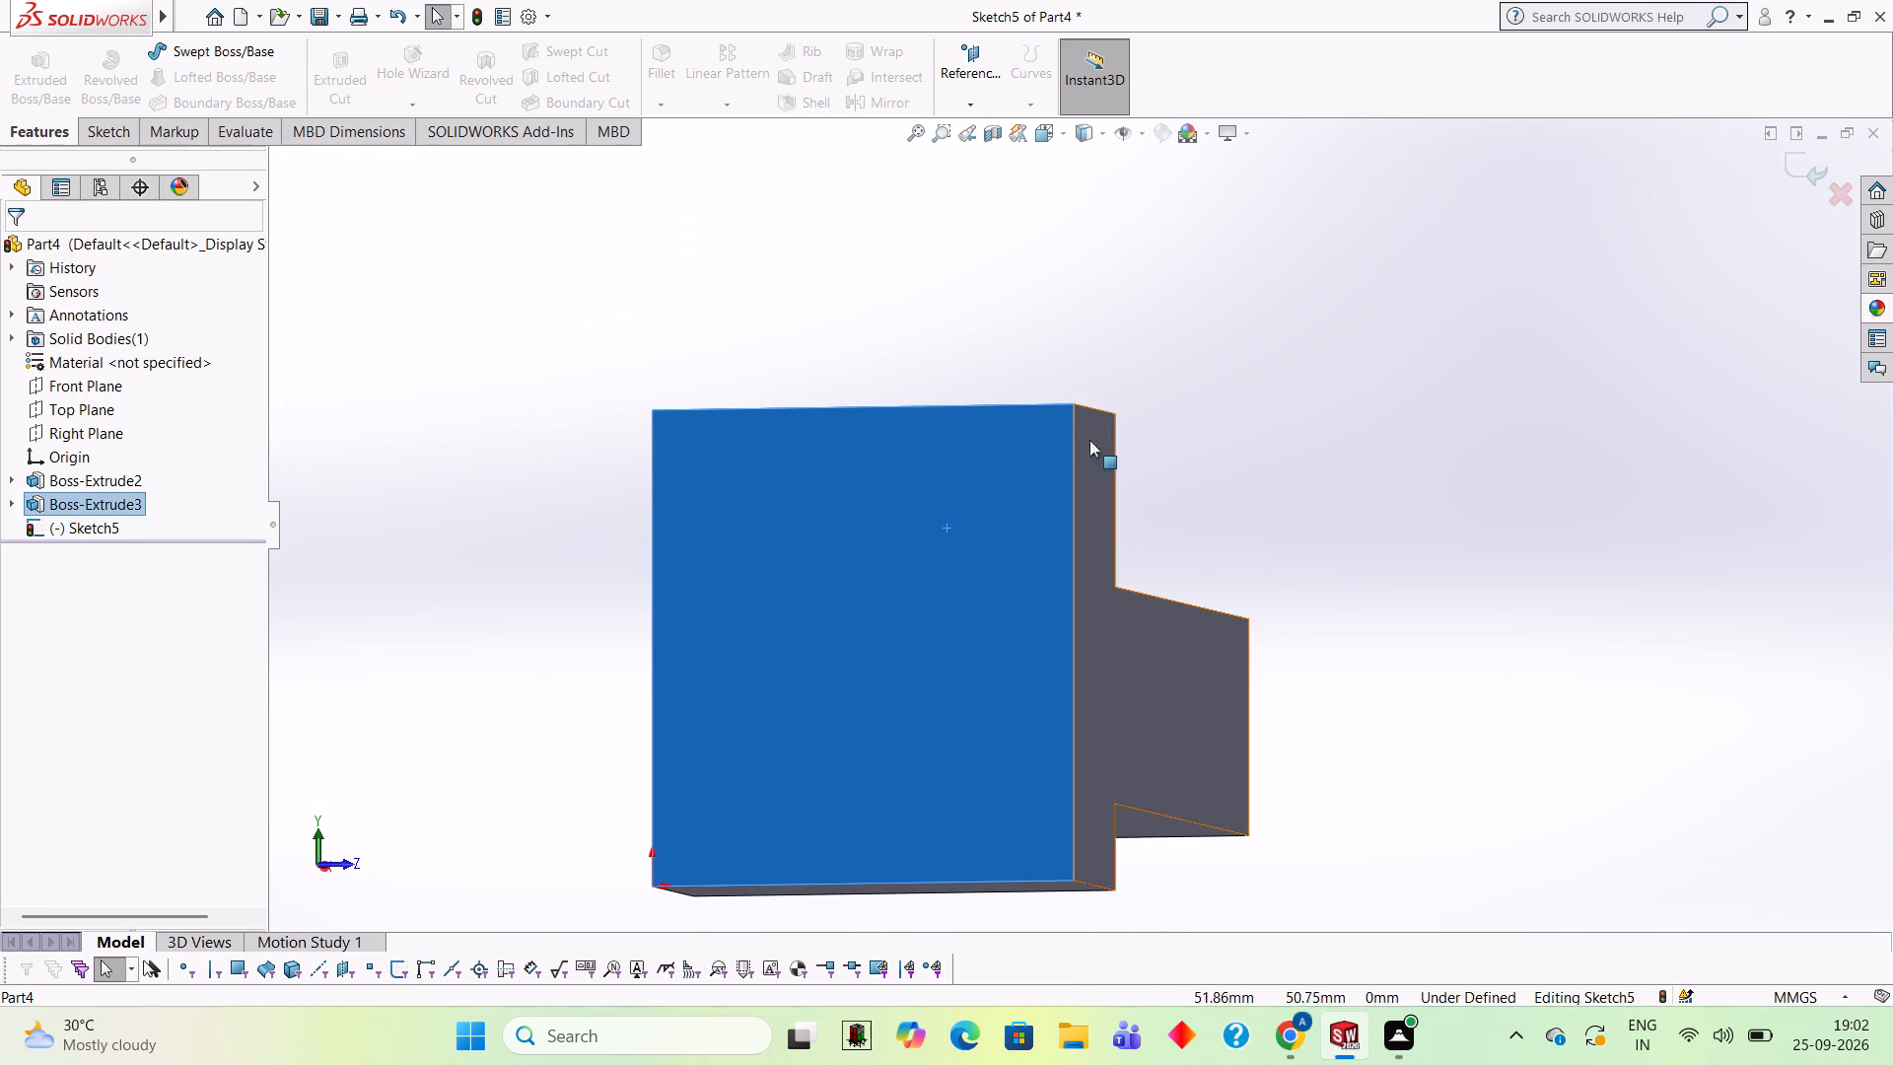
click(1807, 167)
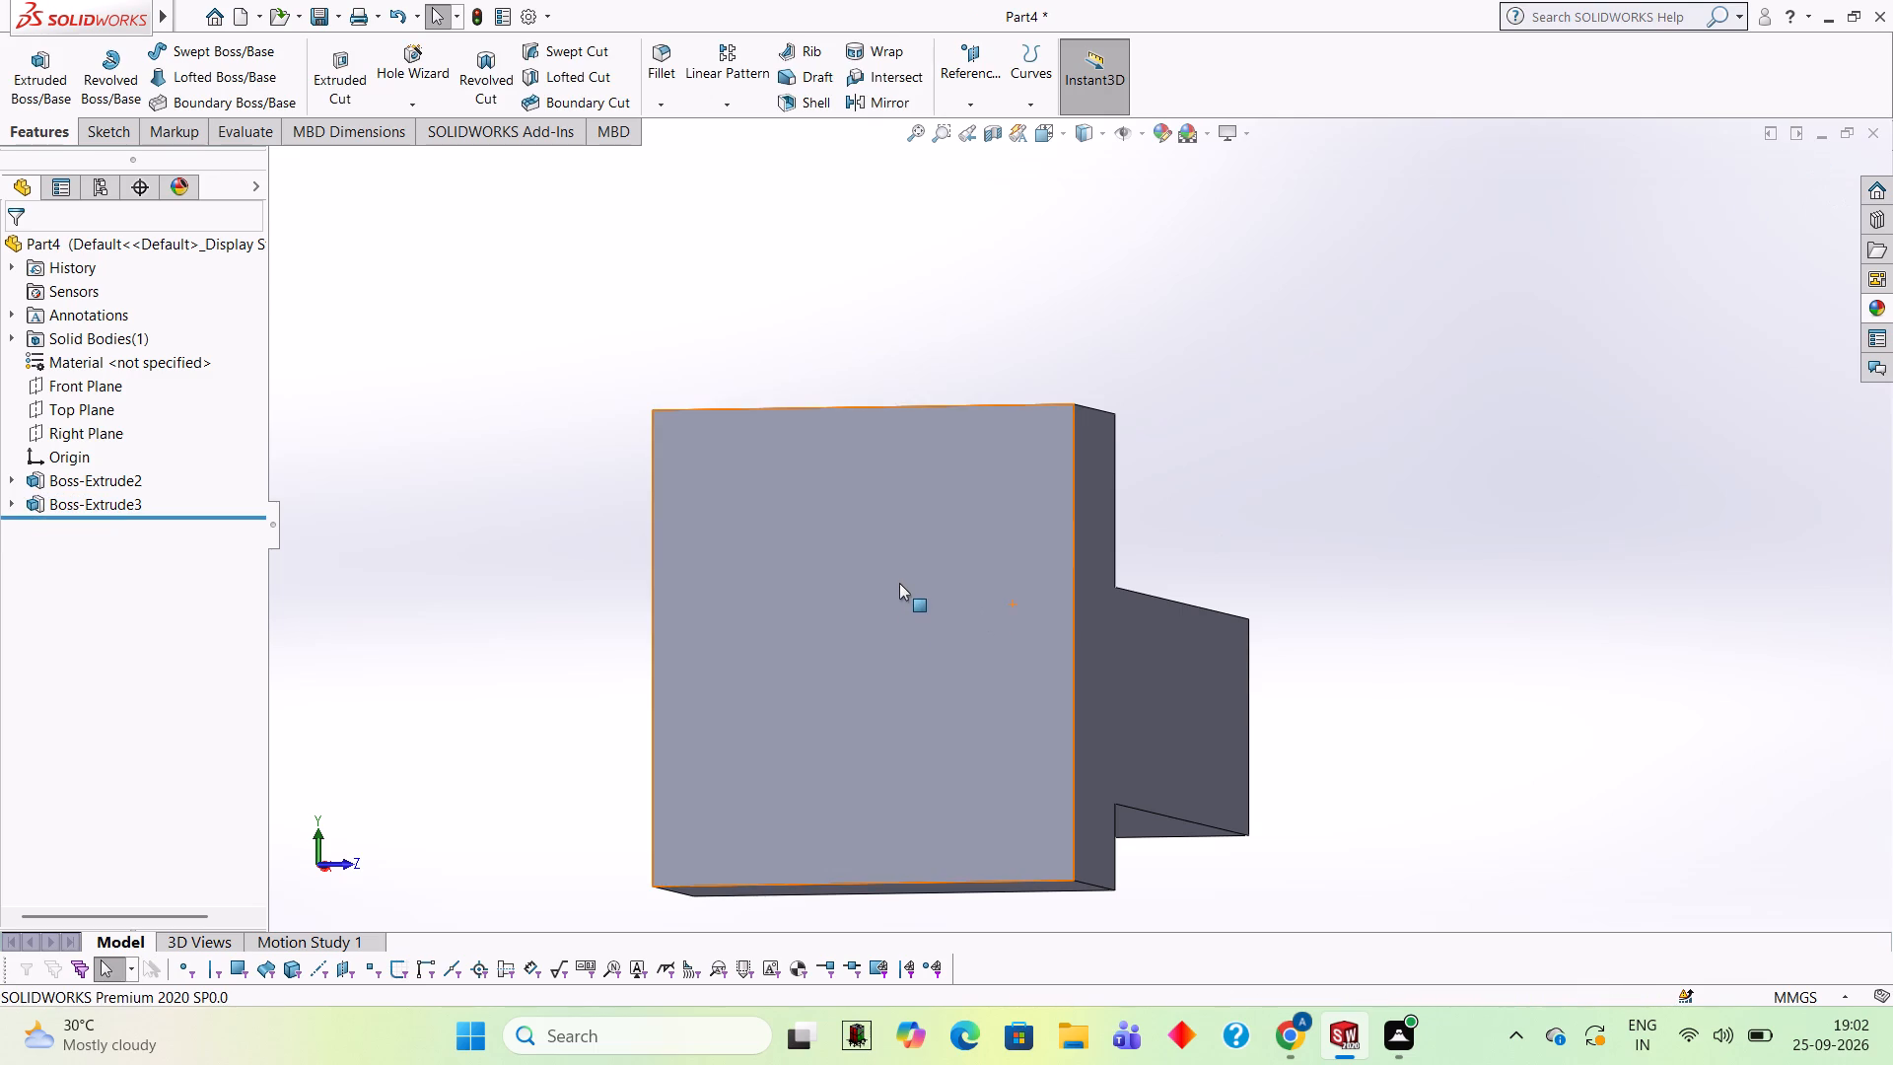
Sketch a closed 50 by 55 mm rectangle of lines on the upright wall's large outer face, tracing its four edges.
click(899, 583)
click(994, 520)
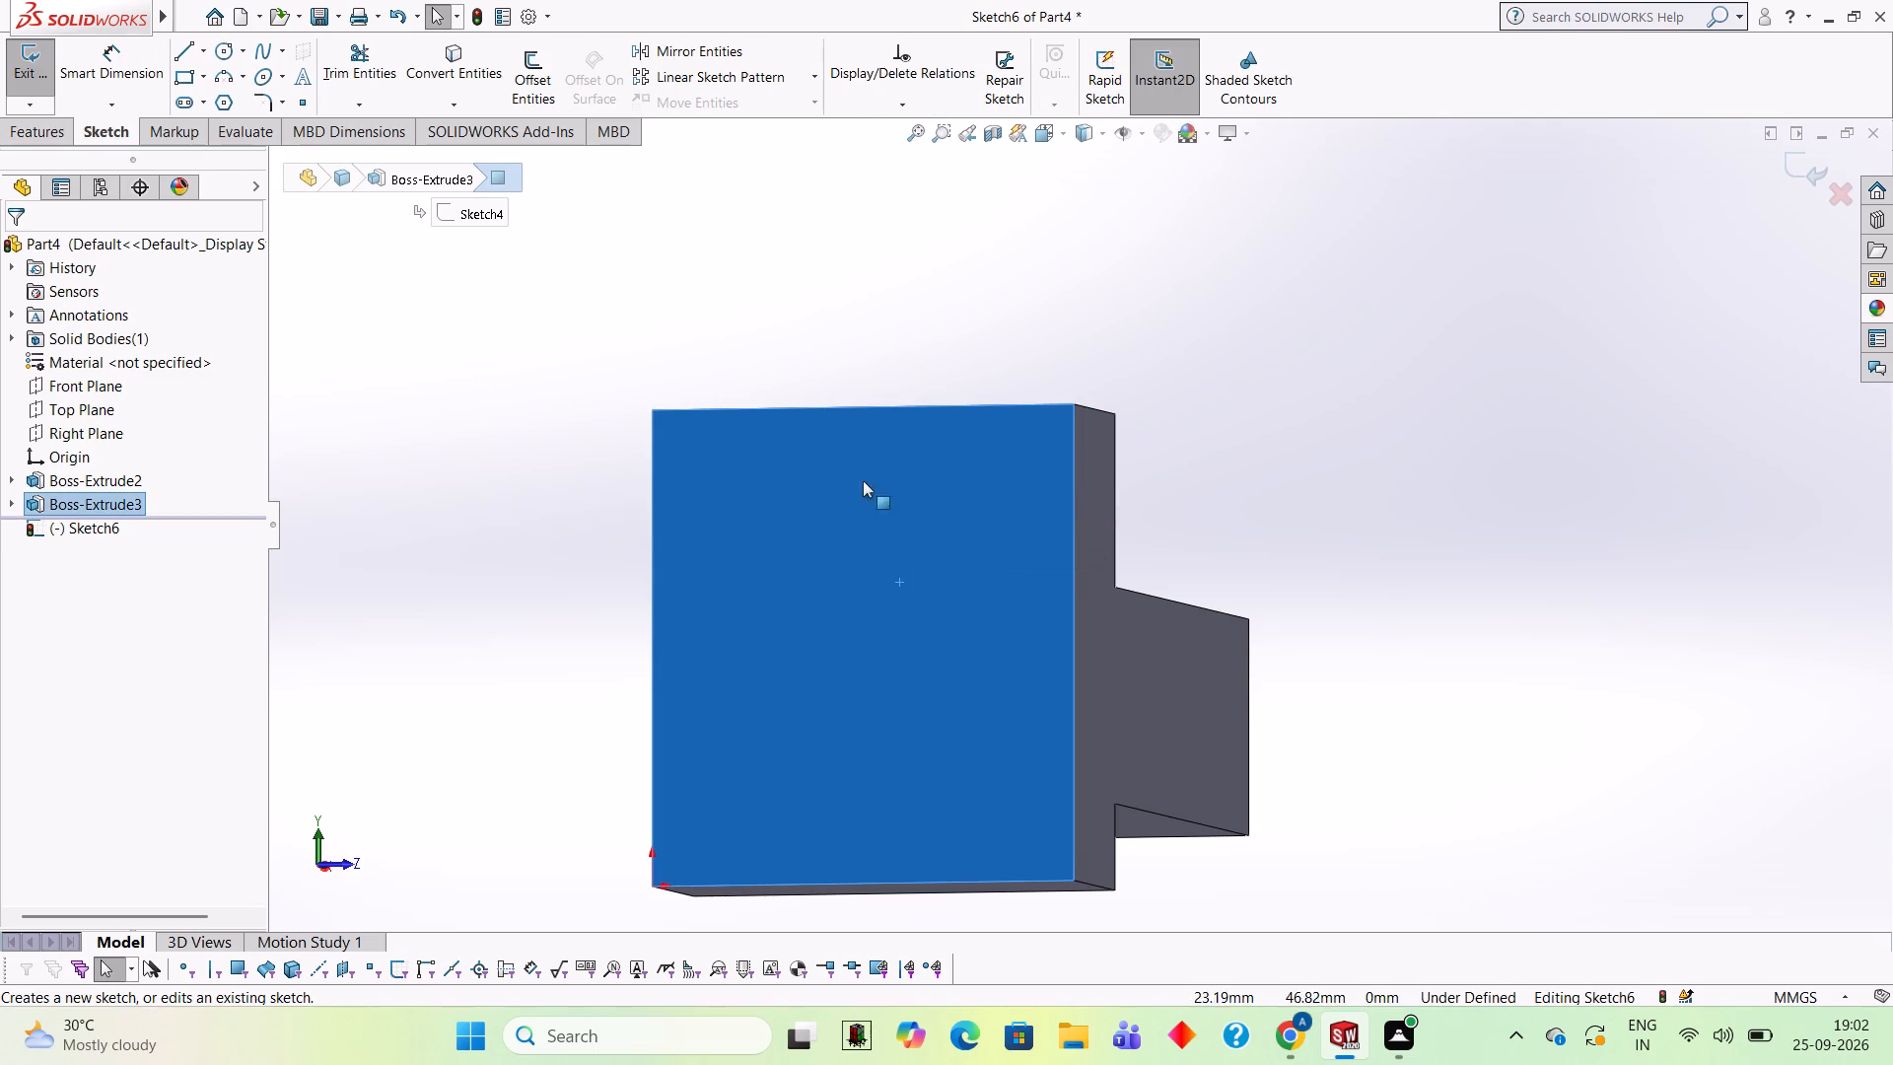
key(ctrl+8)
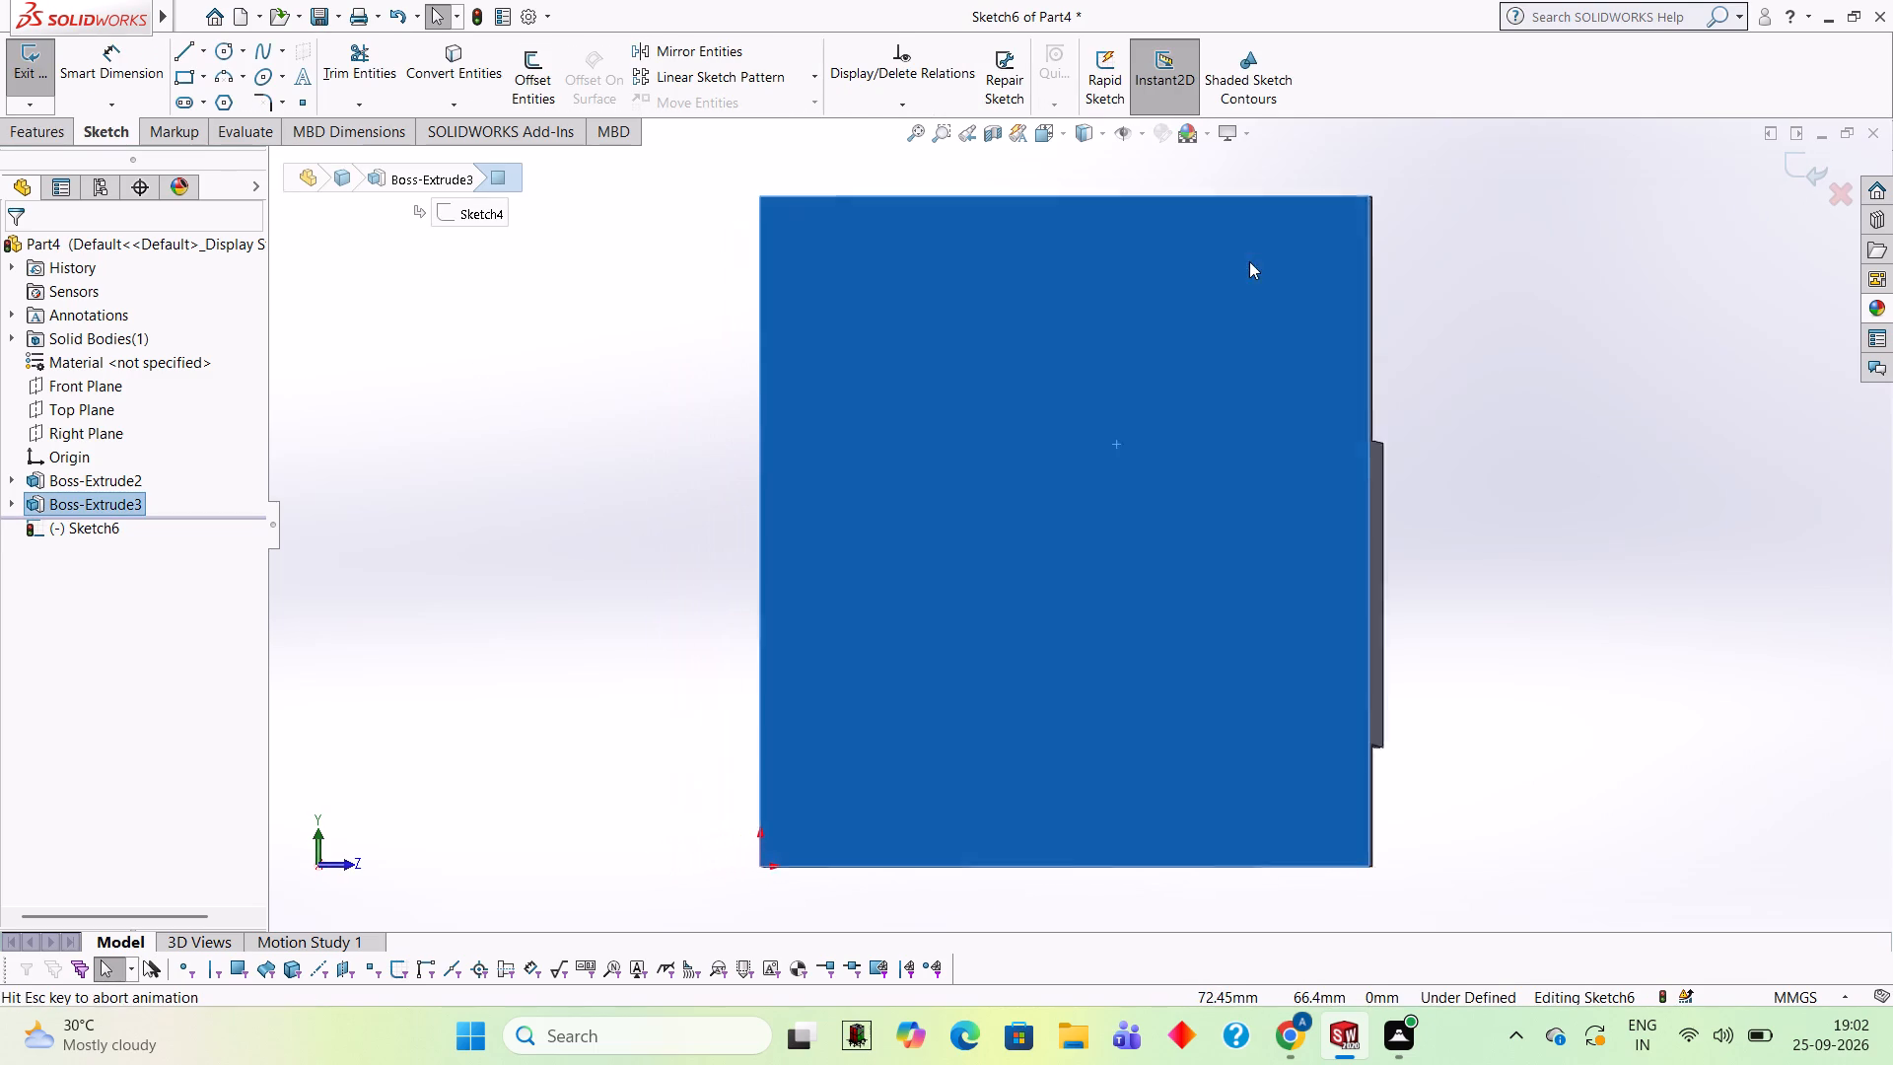
scroll(1217, 224, up, 1)
click(194, 51)
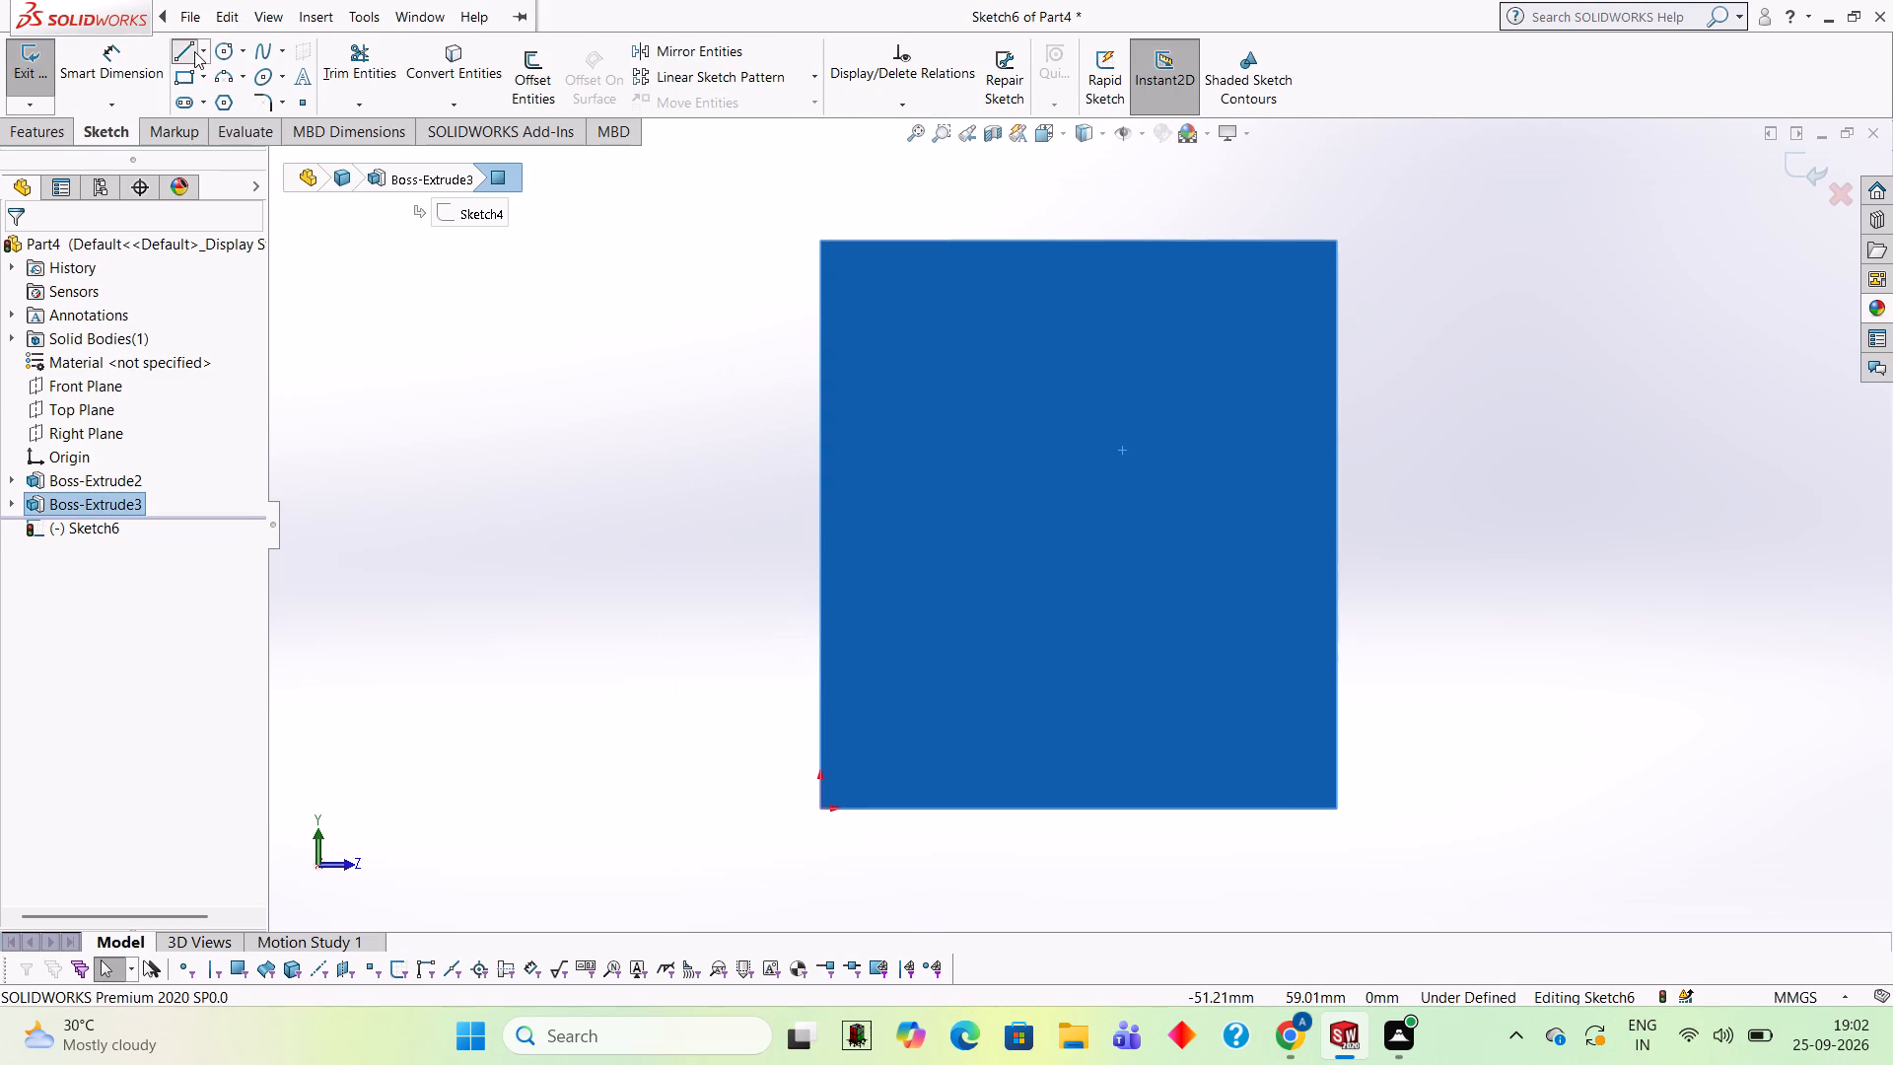
click(818, 244)
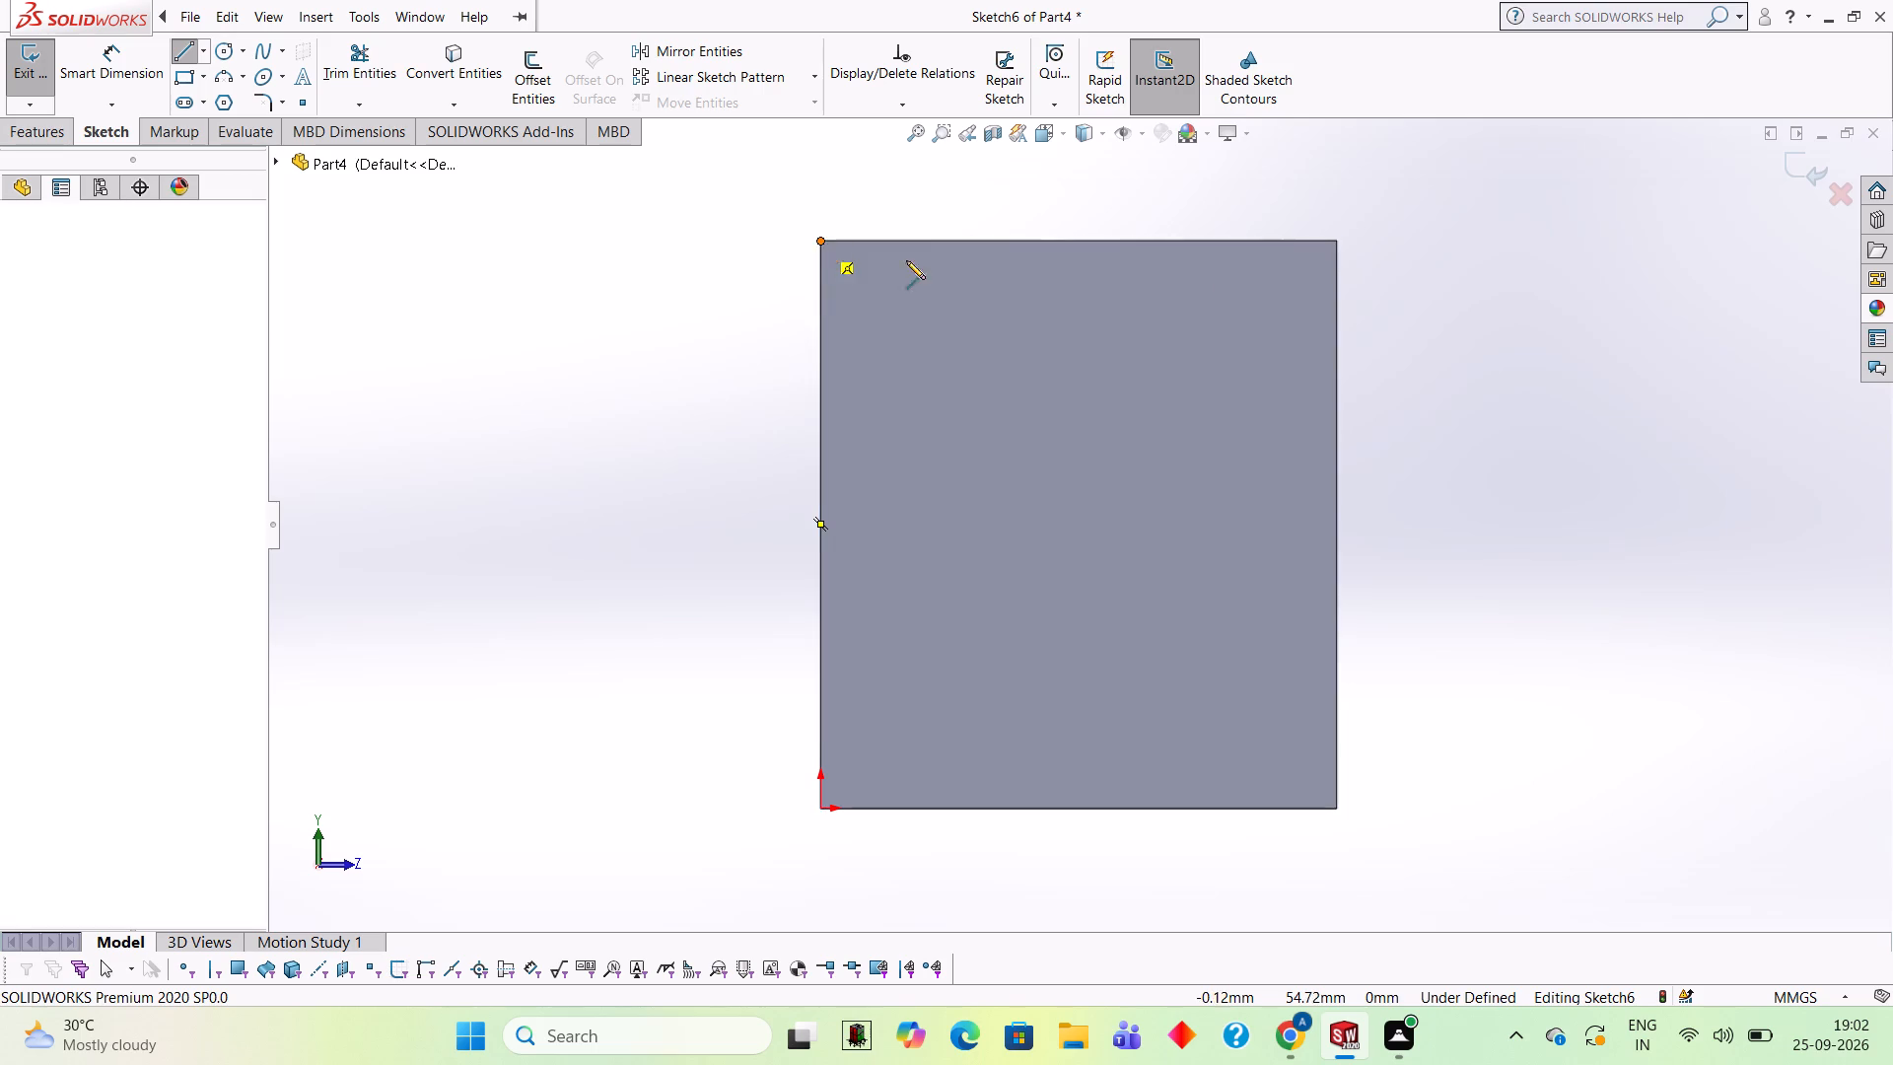
click(1337, 241)
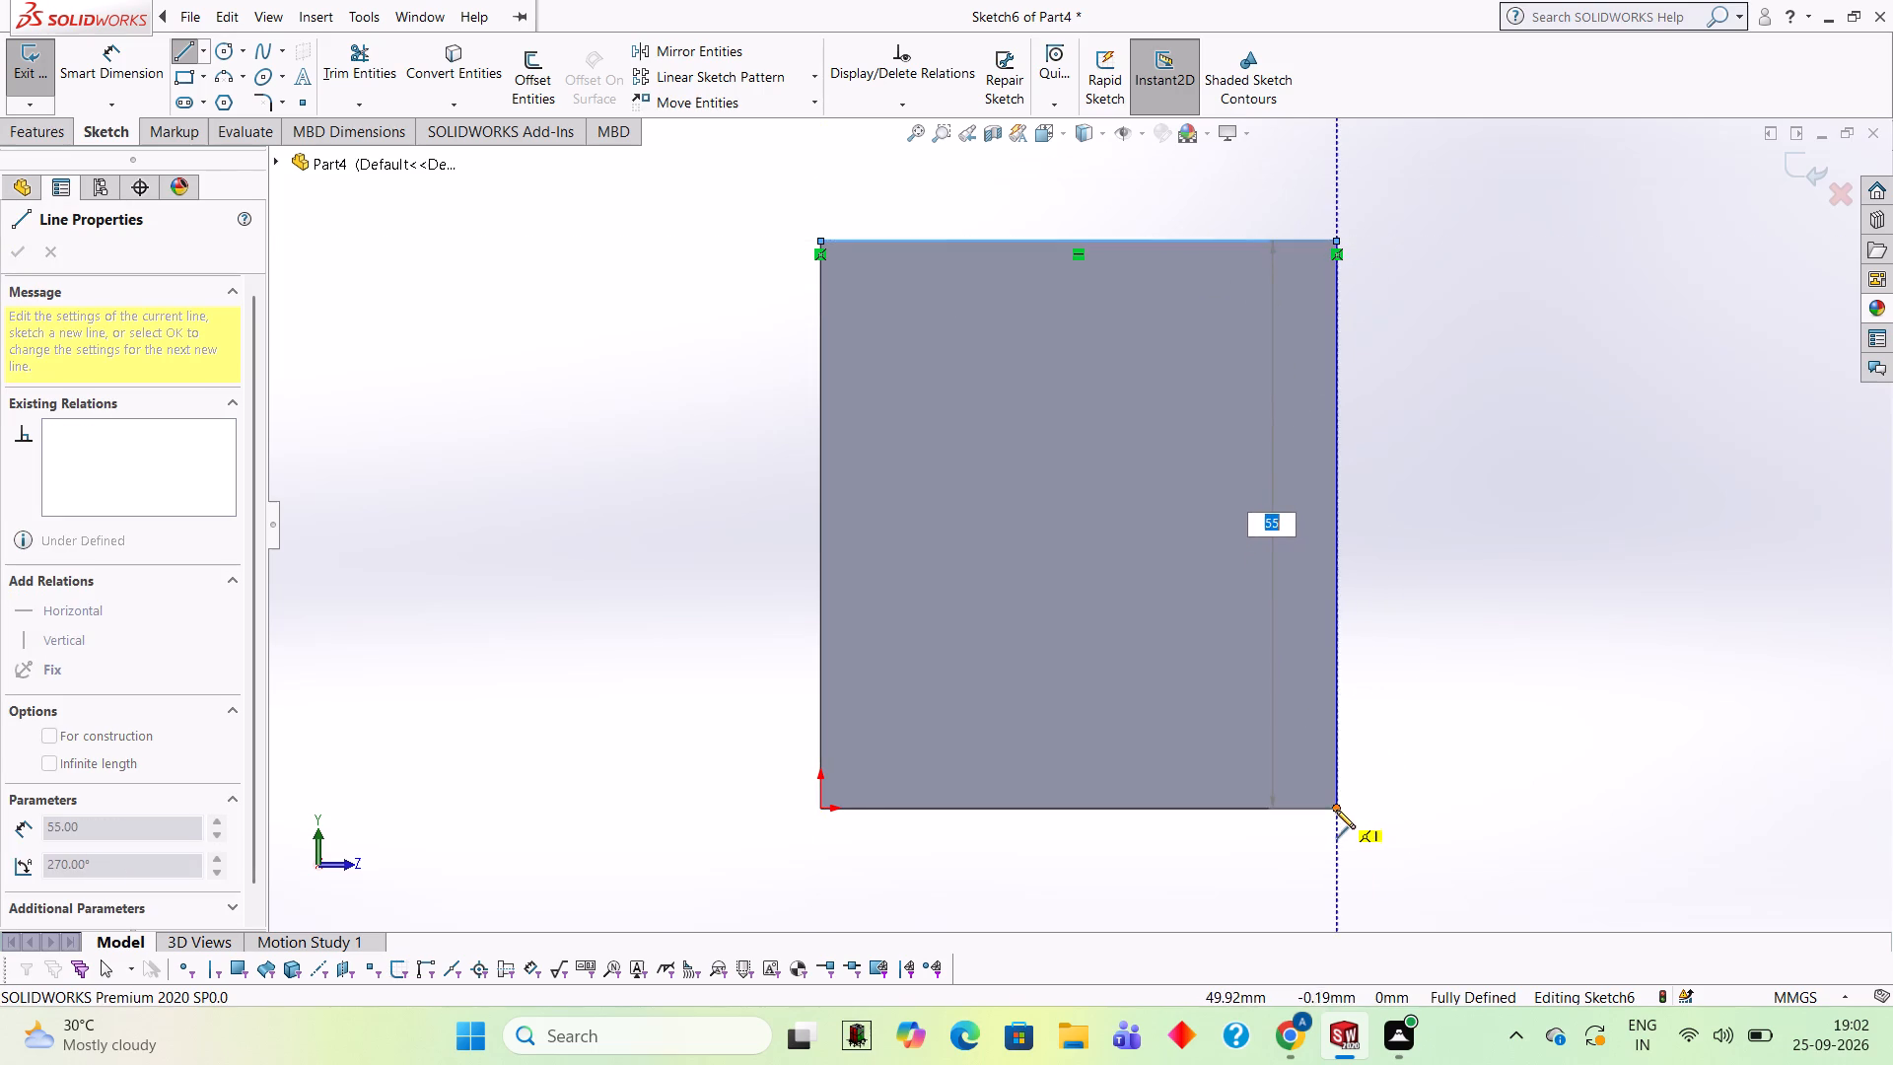
click(1336, 807)
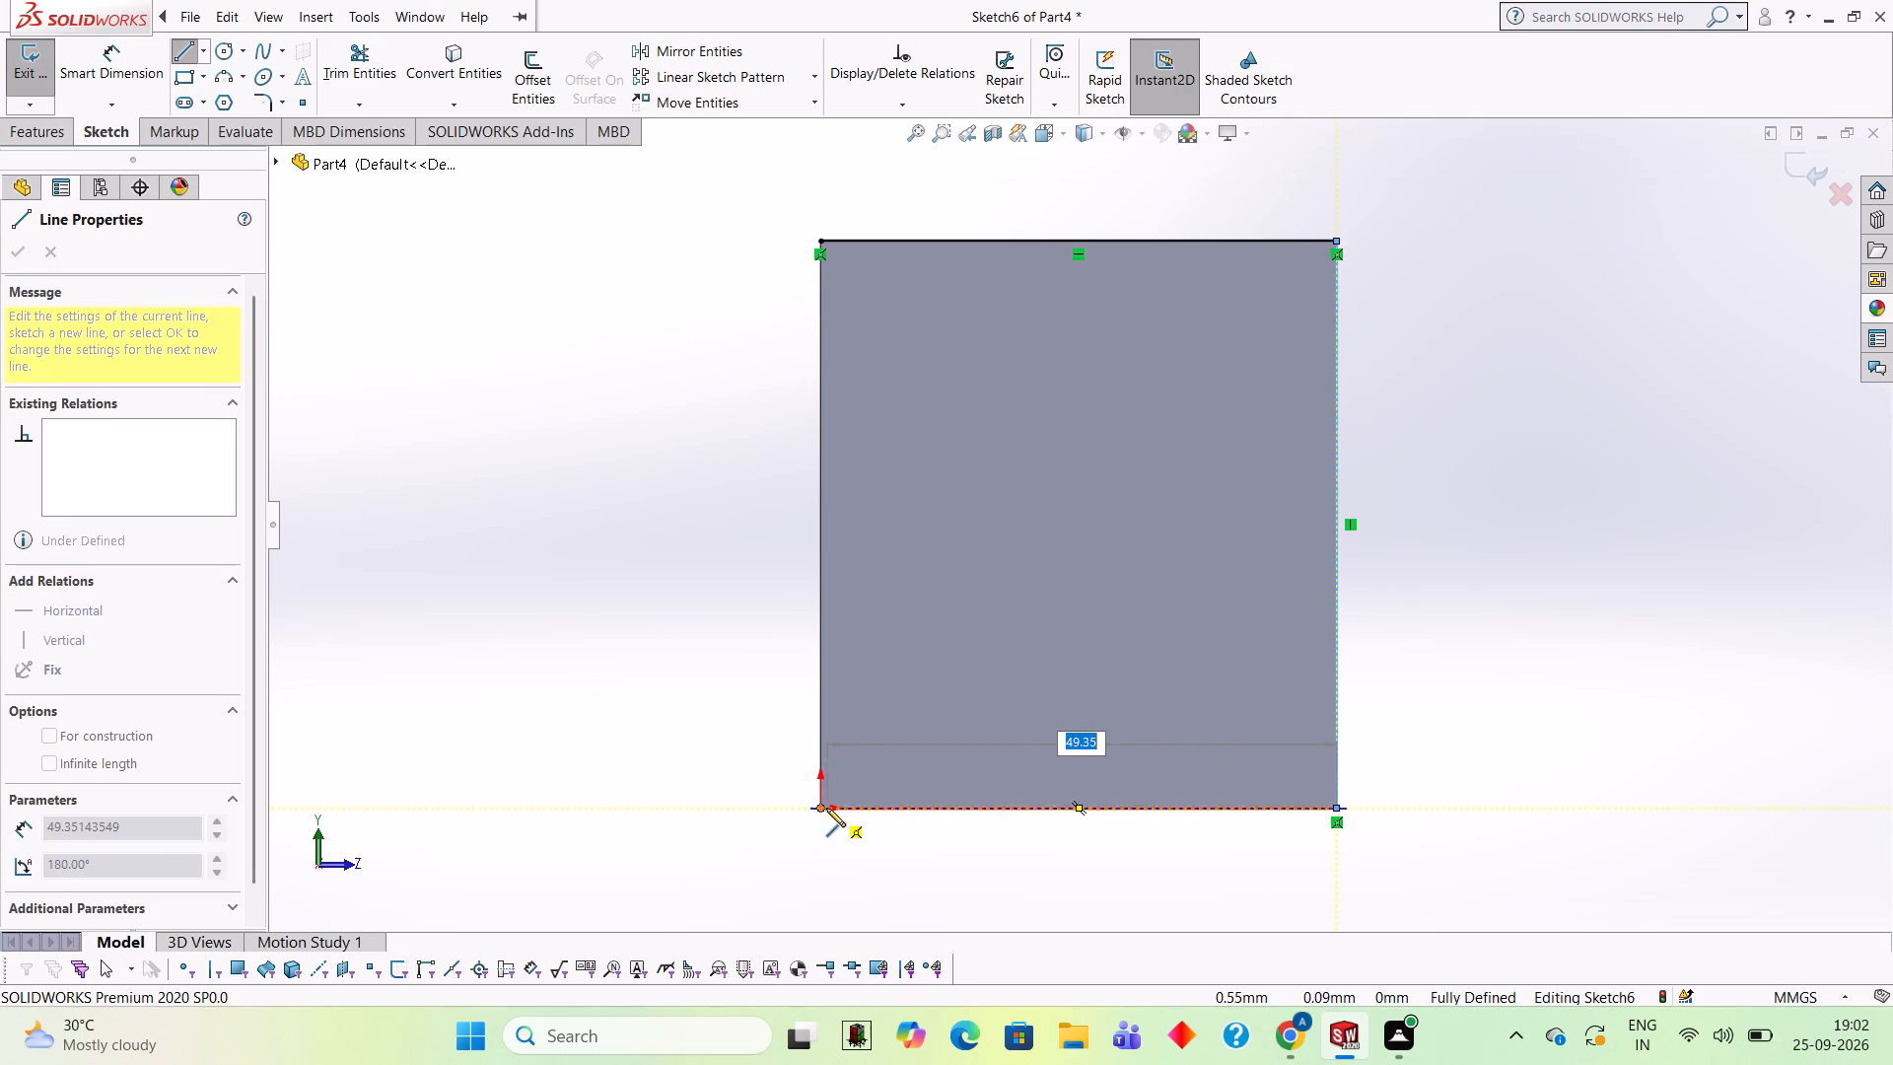
click(817, 805)
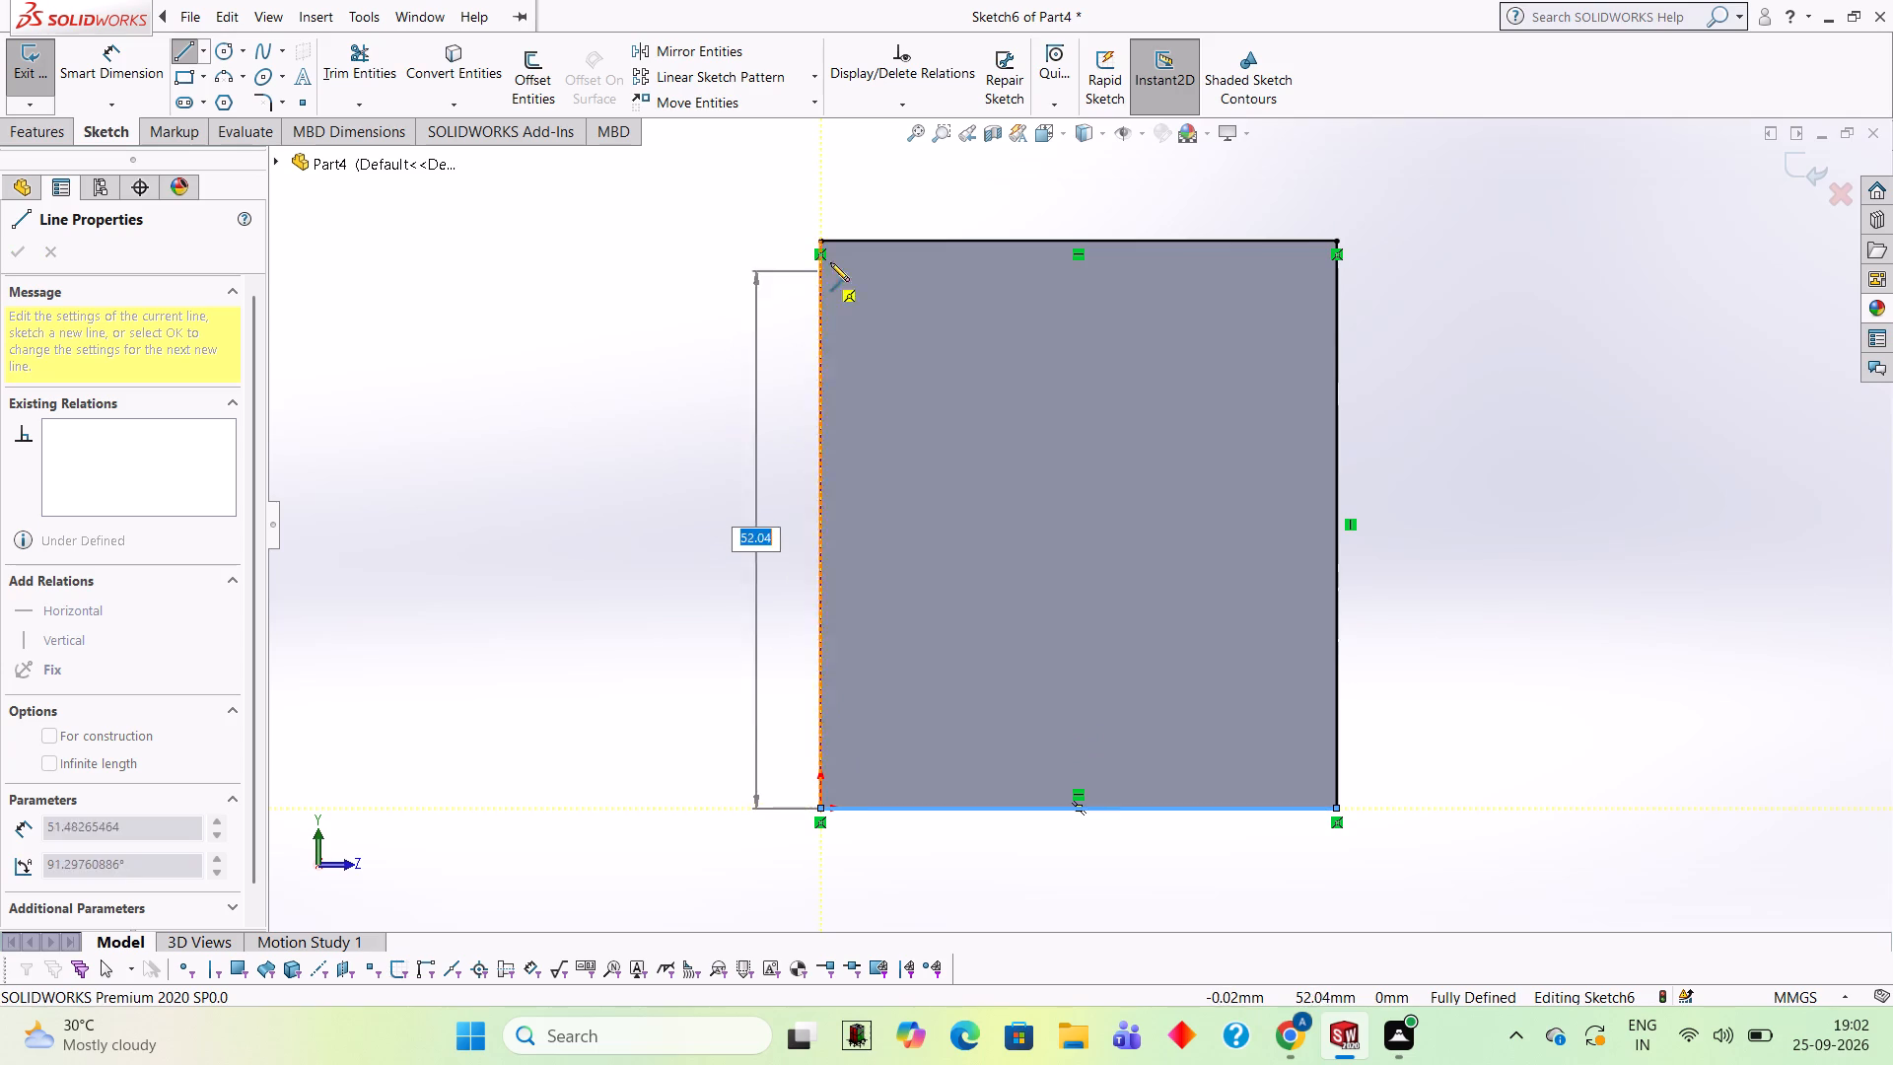
click(819, 245)
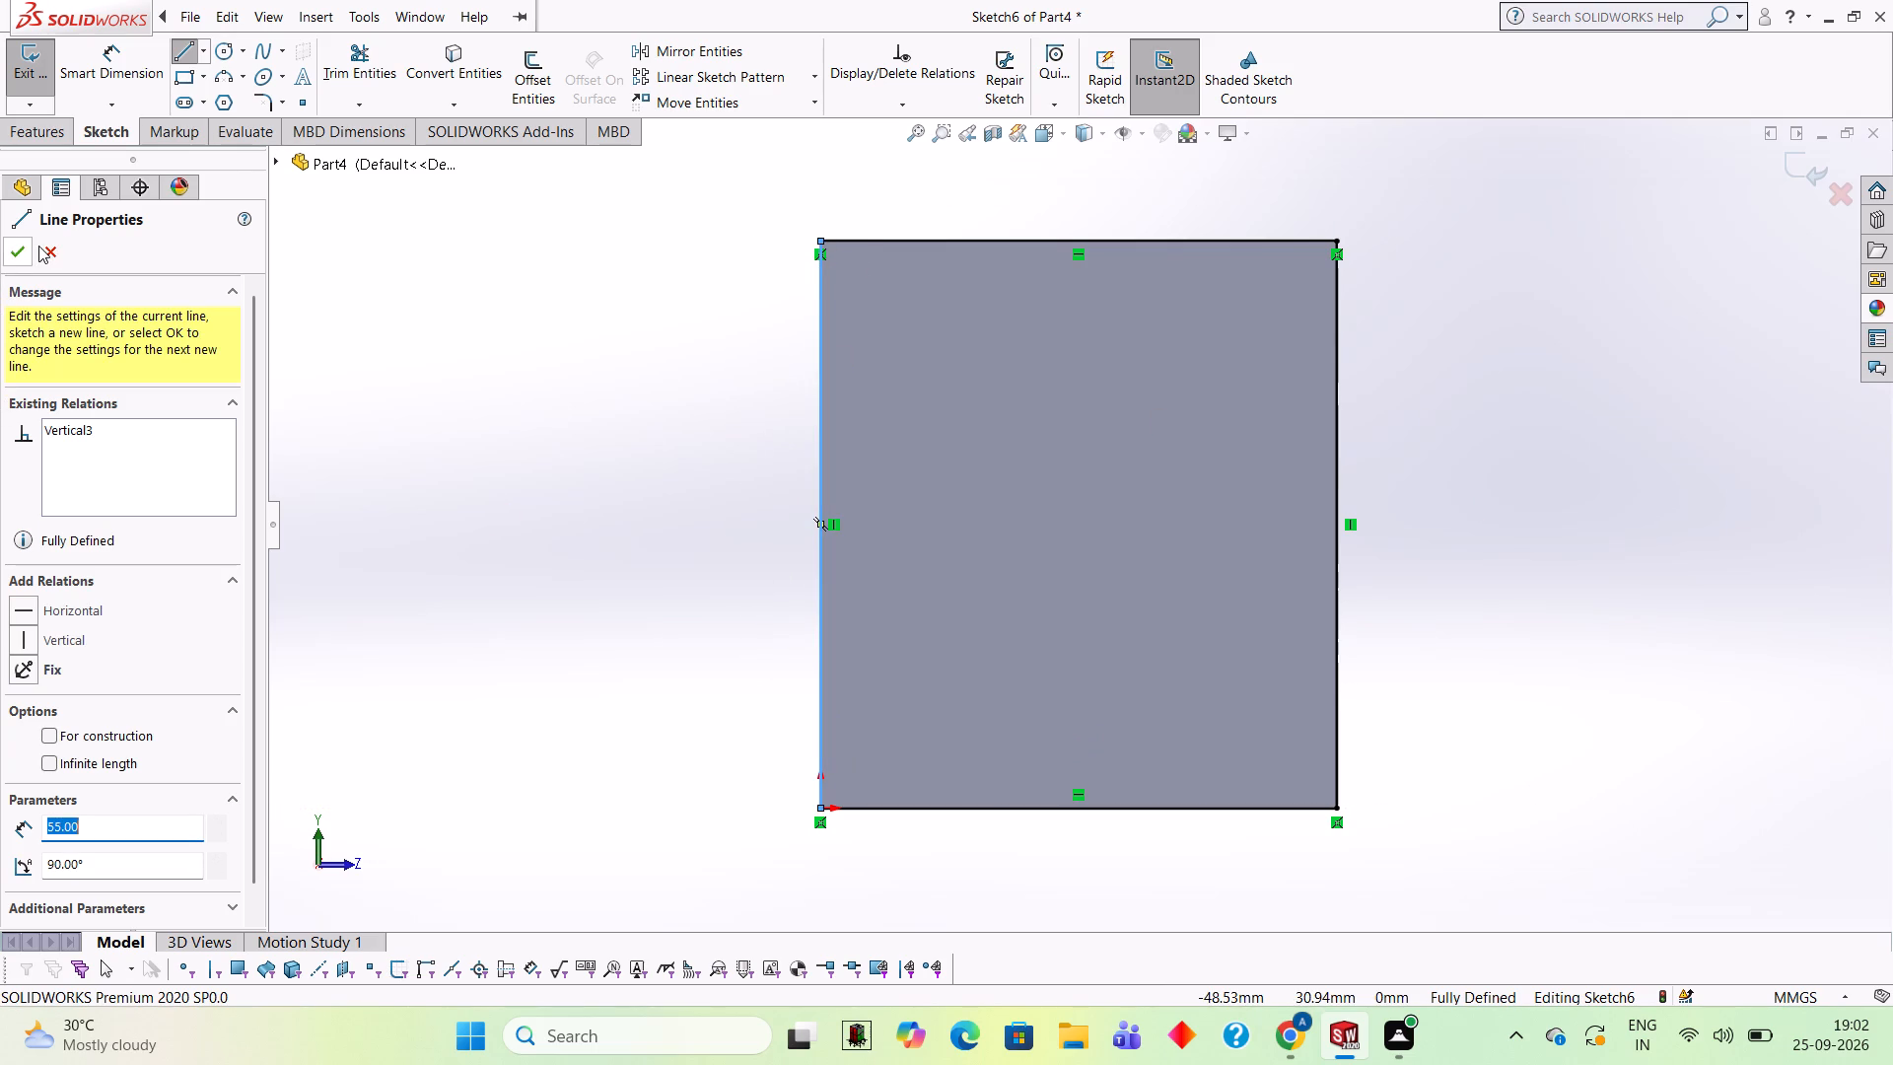
click(25, 246)
Extrude the rectangle 5 mm outward from the wall's outer face, merged with the existing body.
click(55, 139)
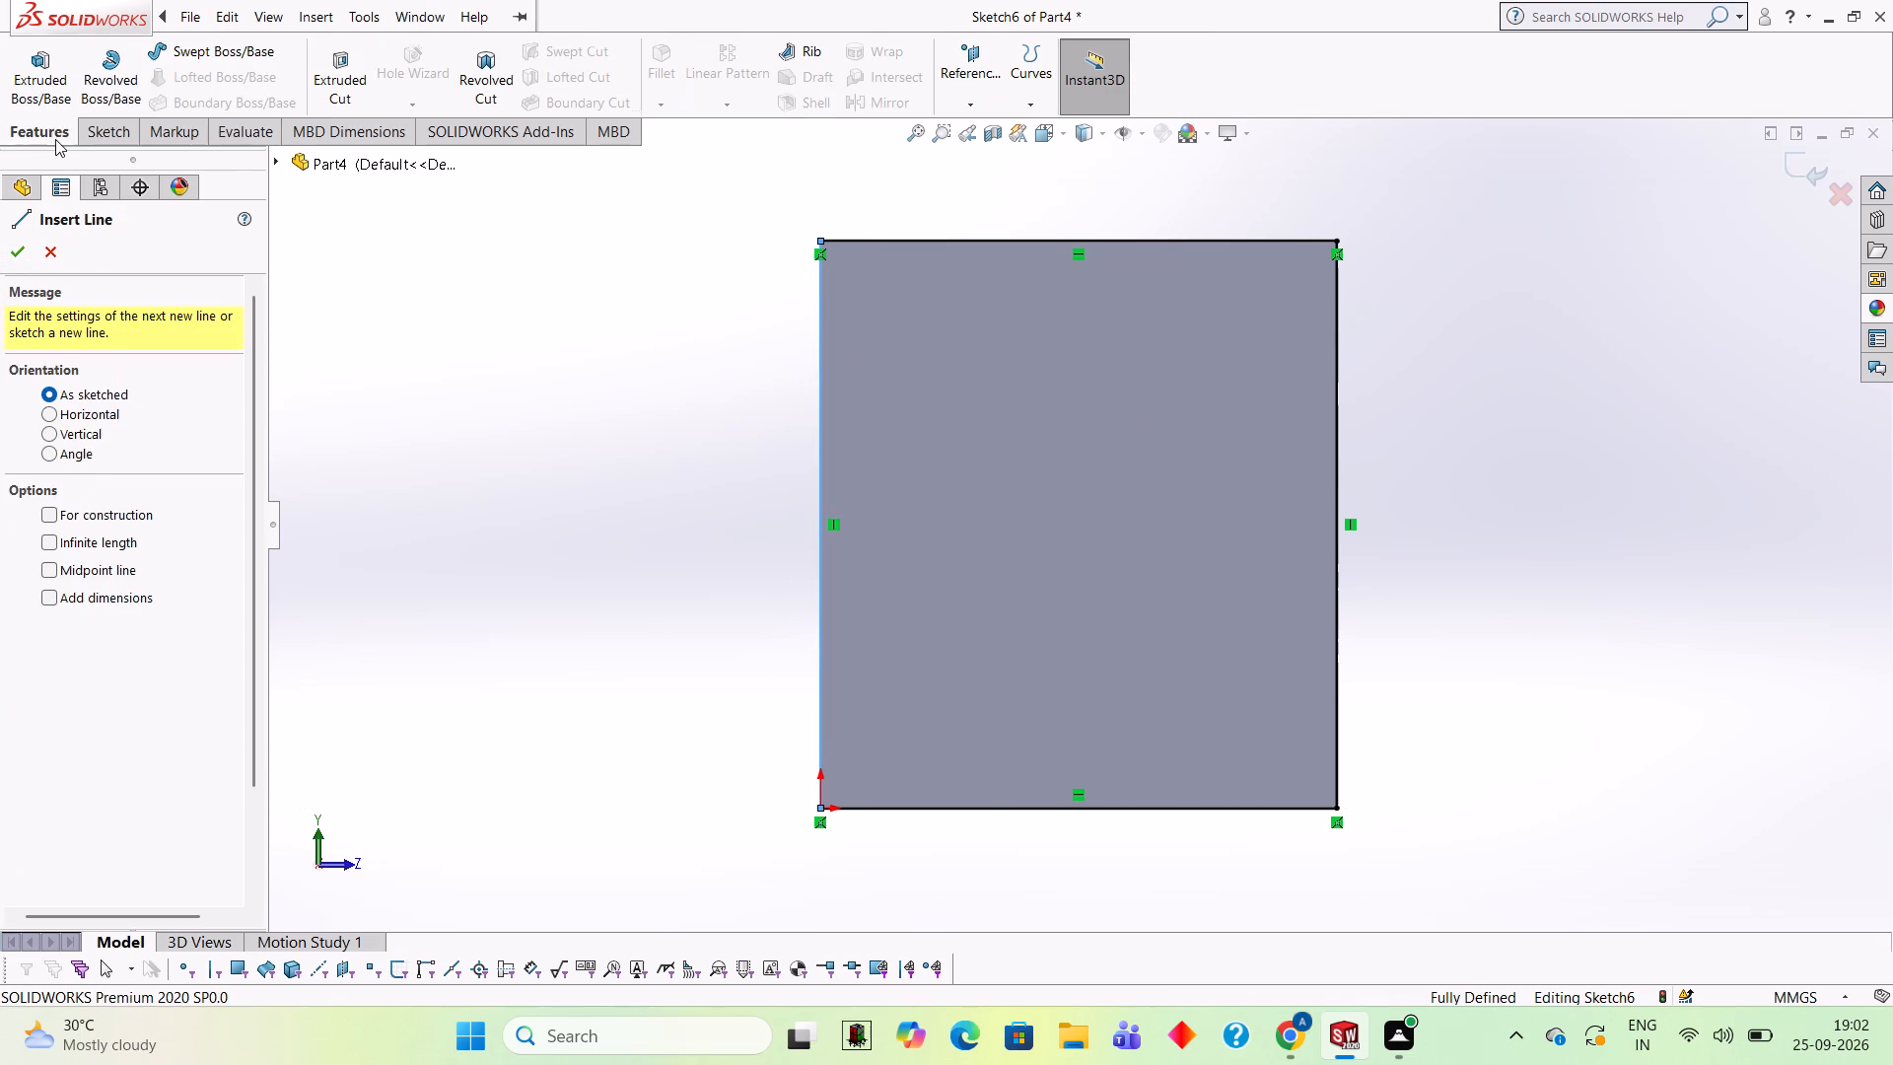
click(50, 96)
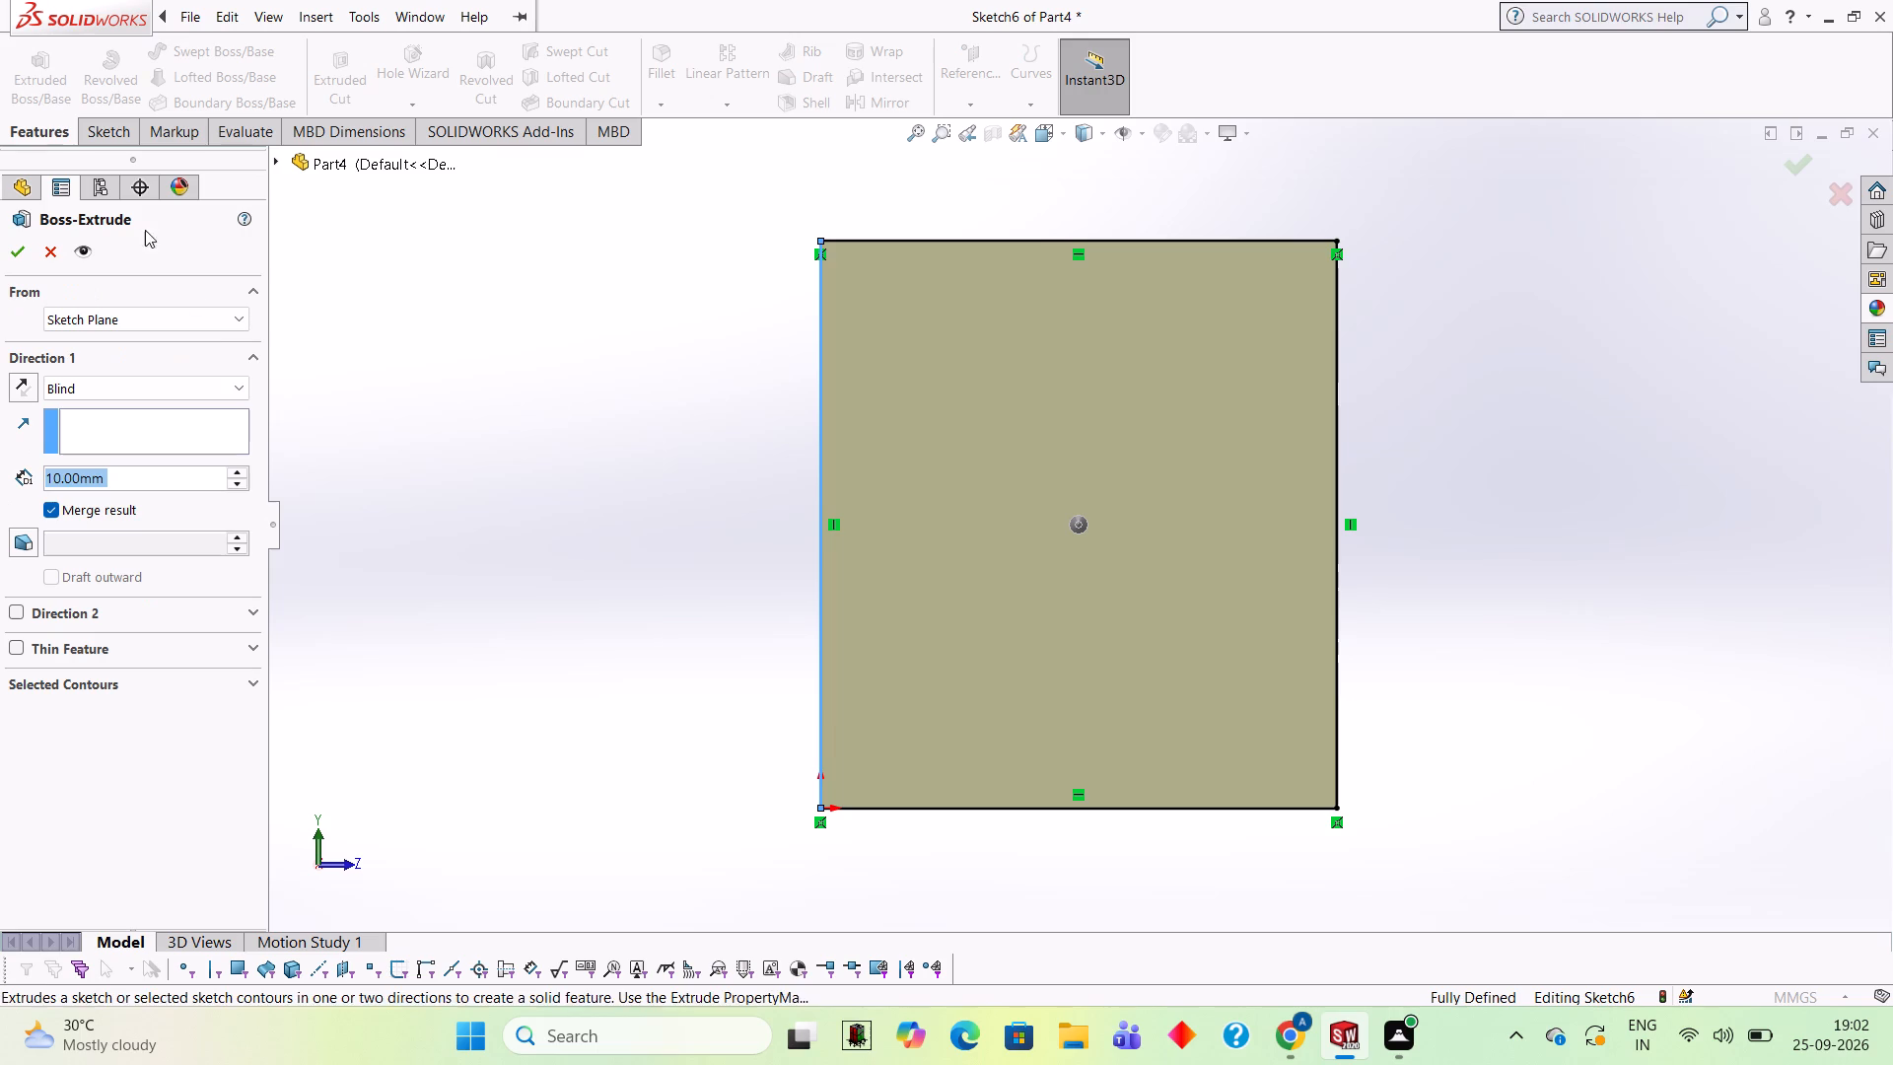
key(5)
key(Return)
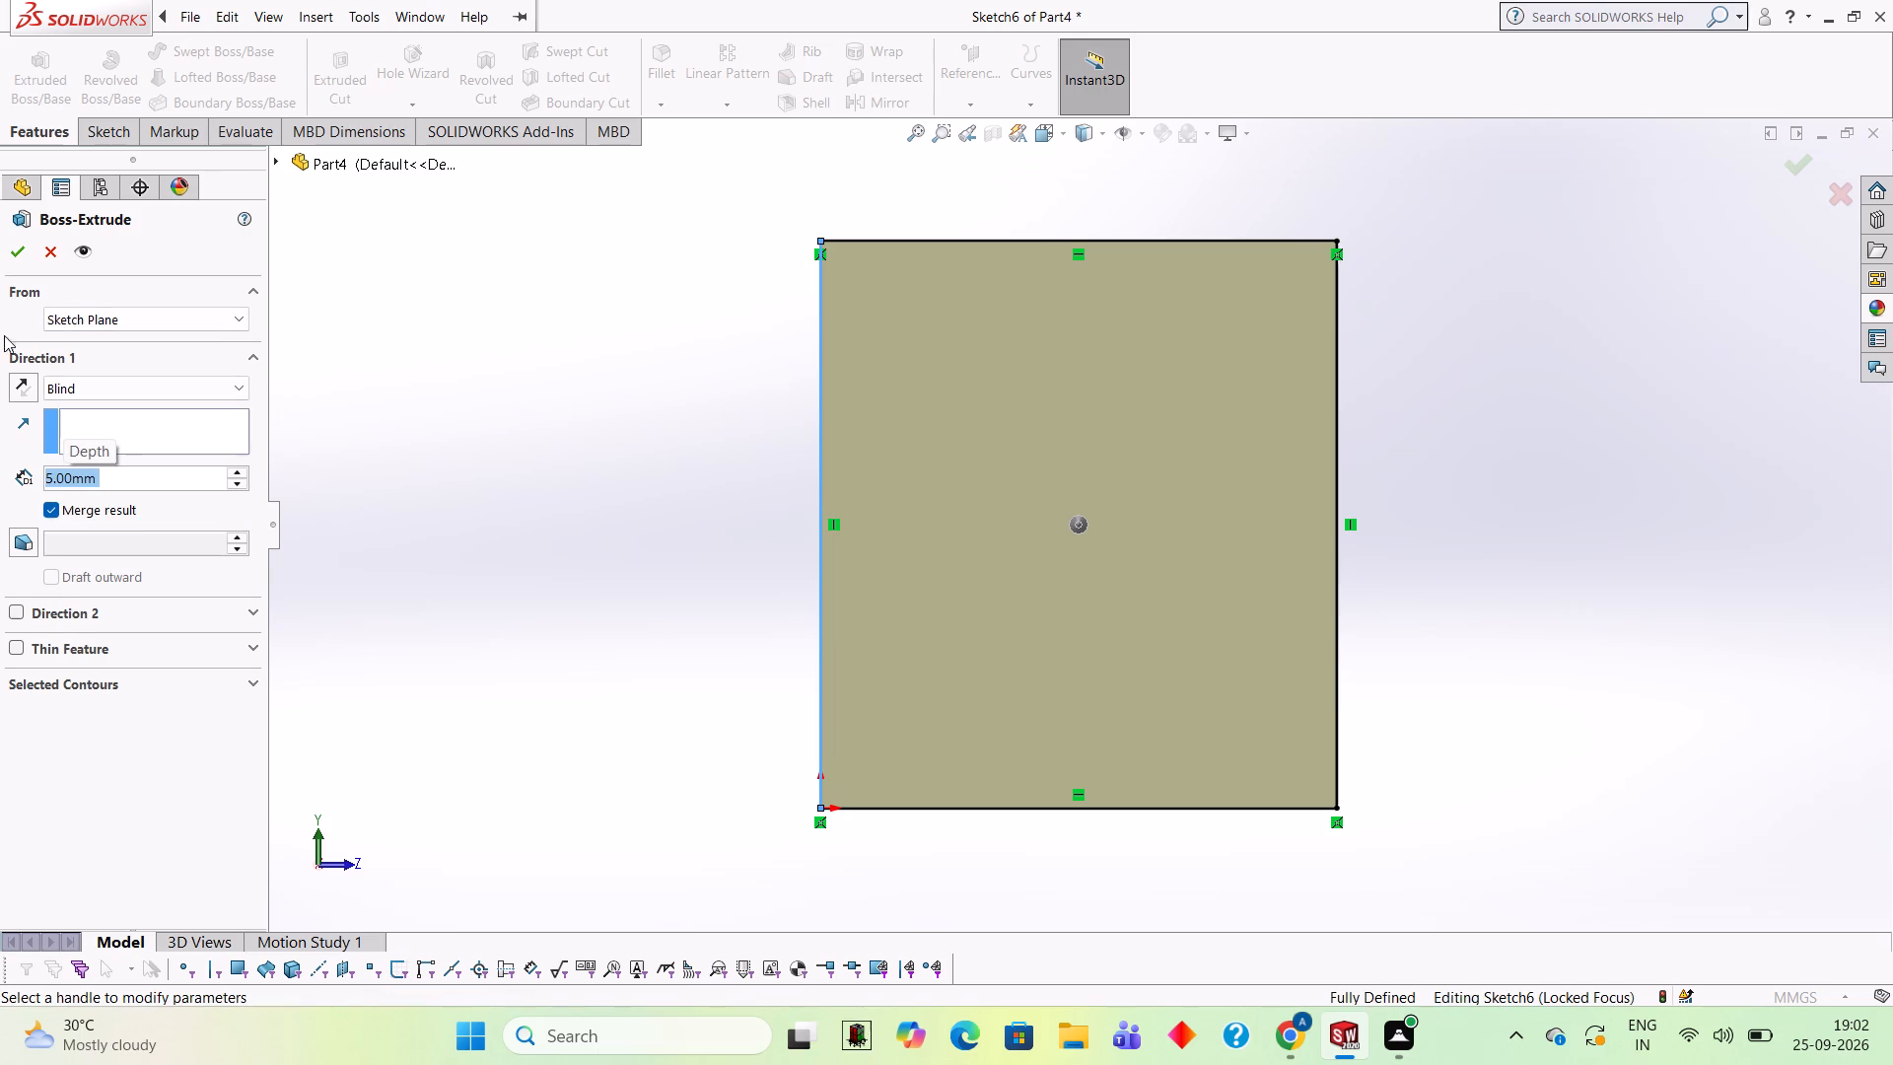
click(22, 242)
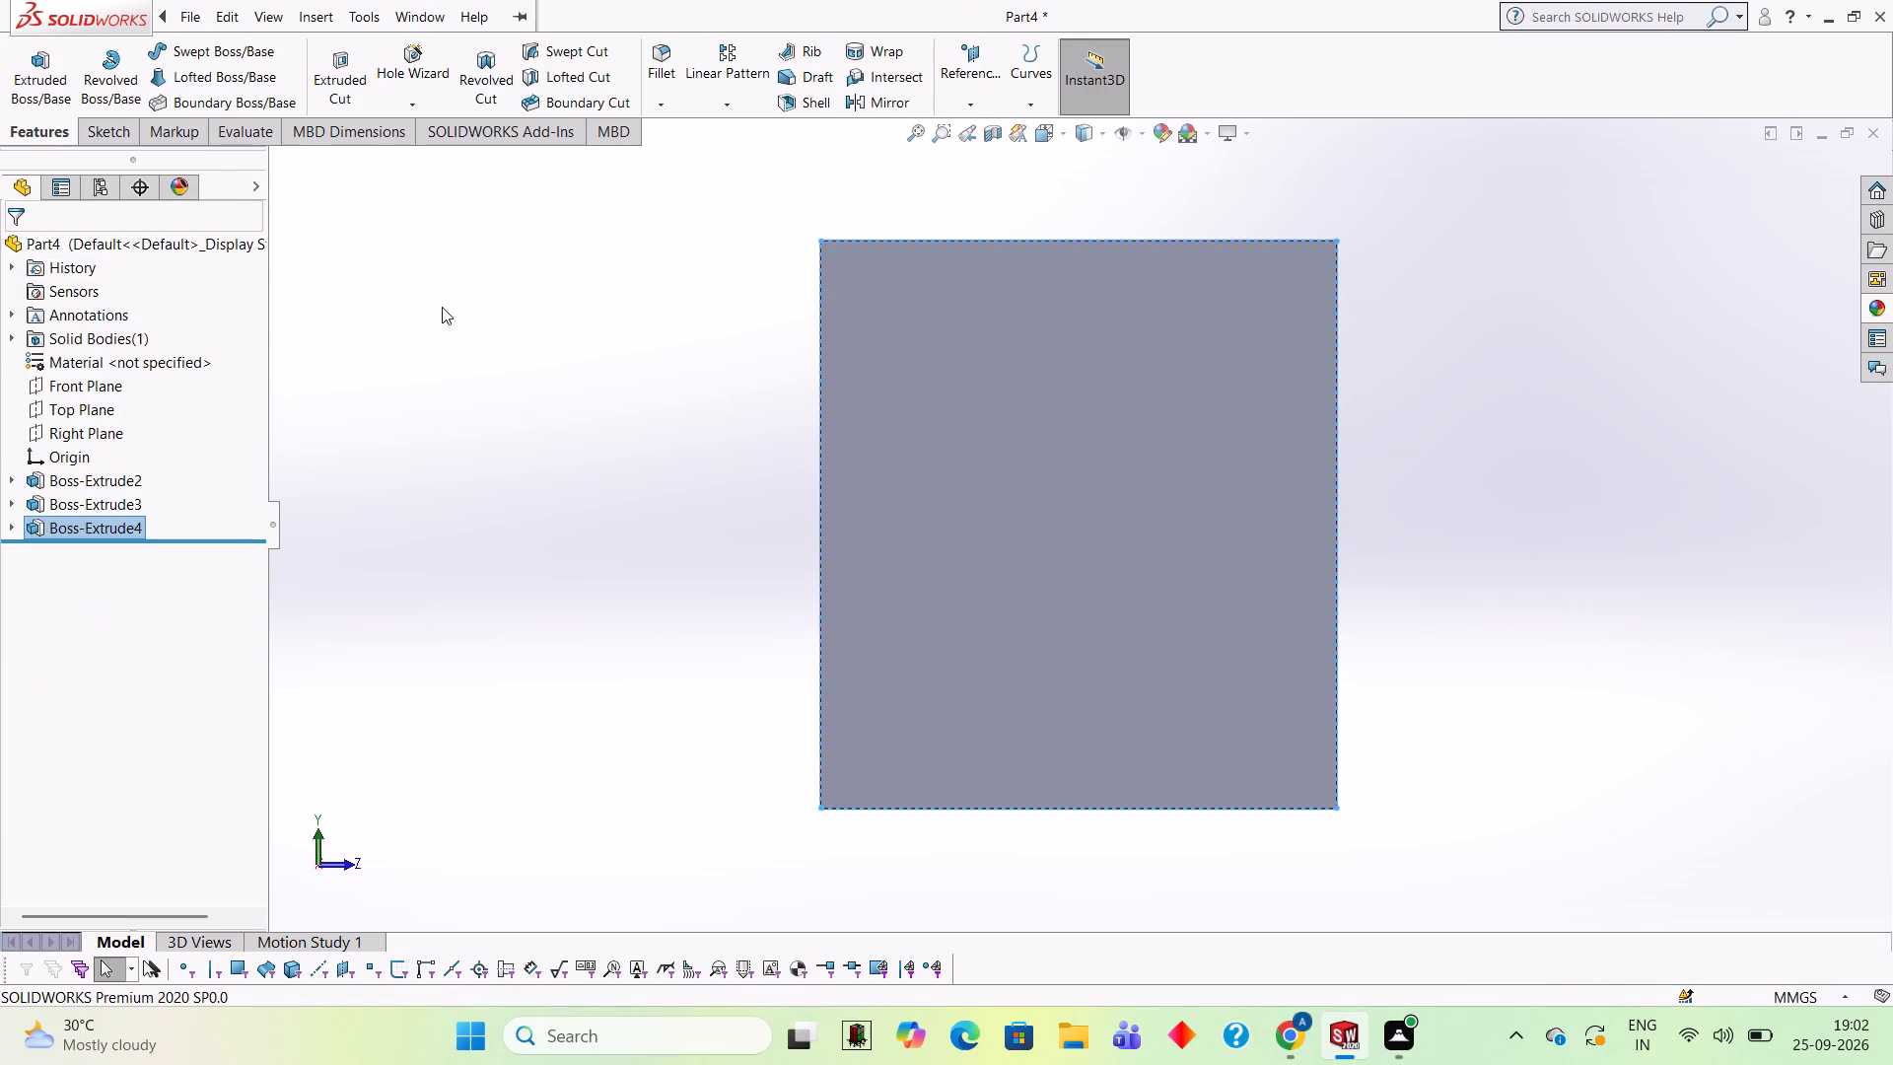
Measure the upright wall's thickness with a trial dimension between its outer and inner faces, without placing it.
click(442, 307)
middle_drag(1492, 387, 1292, 432)
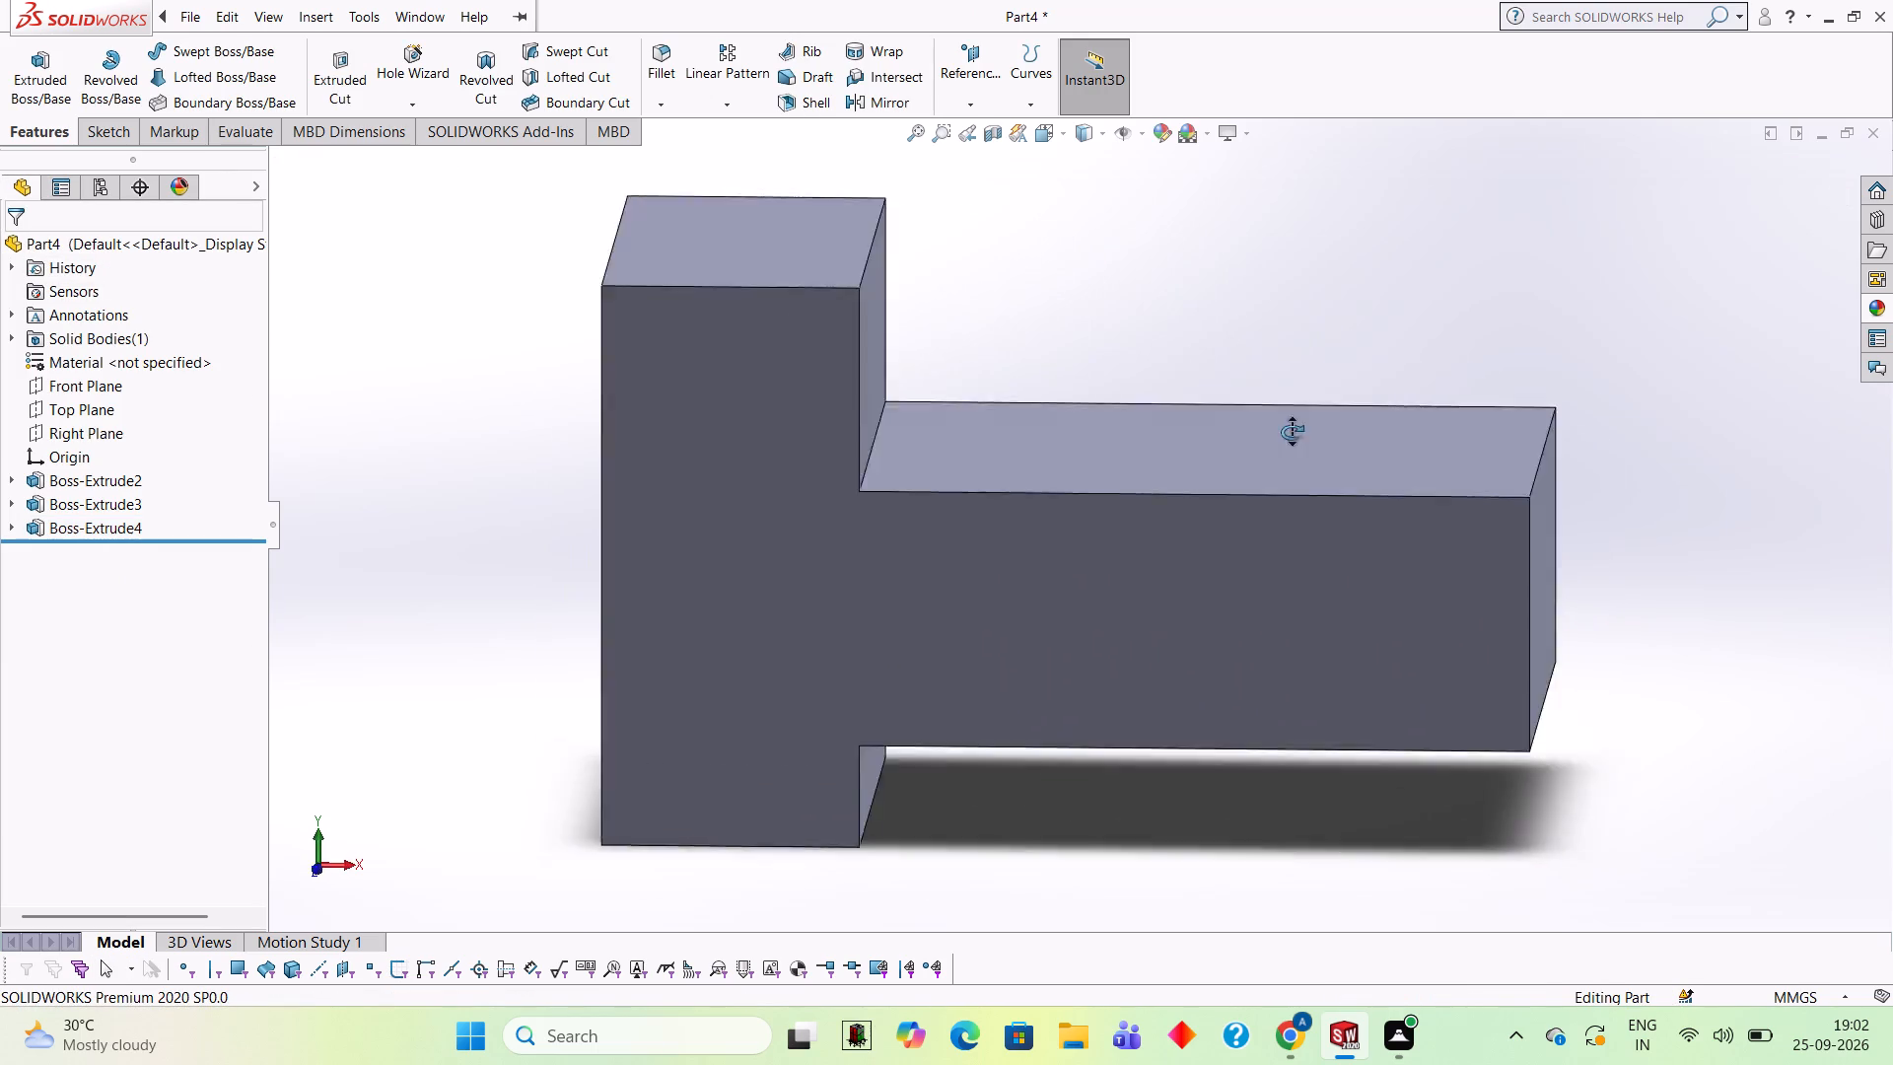
middle_drag(1292, 432, 1298, 377)
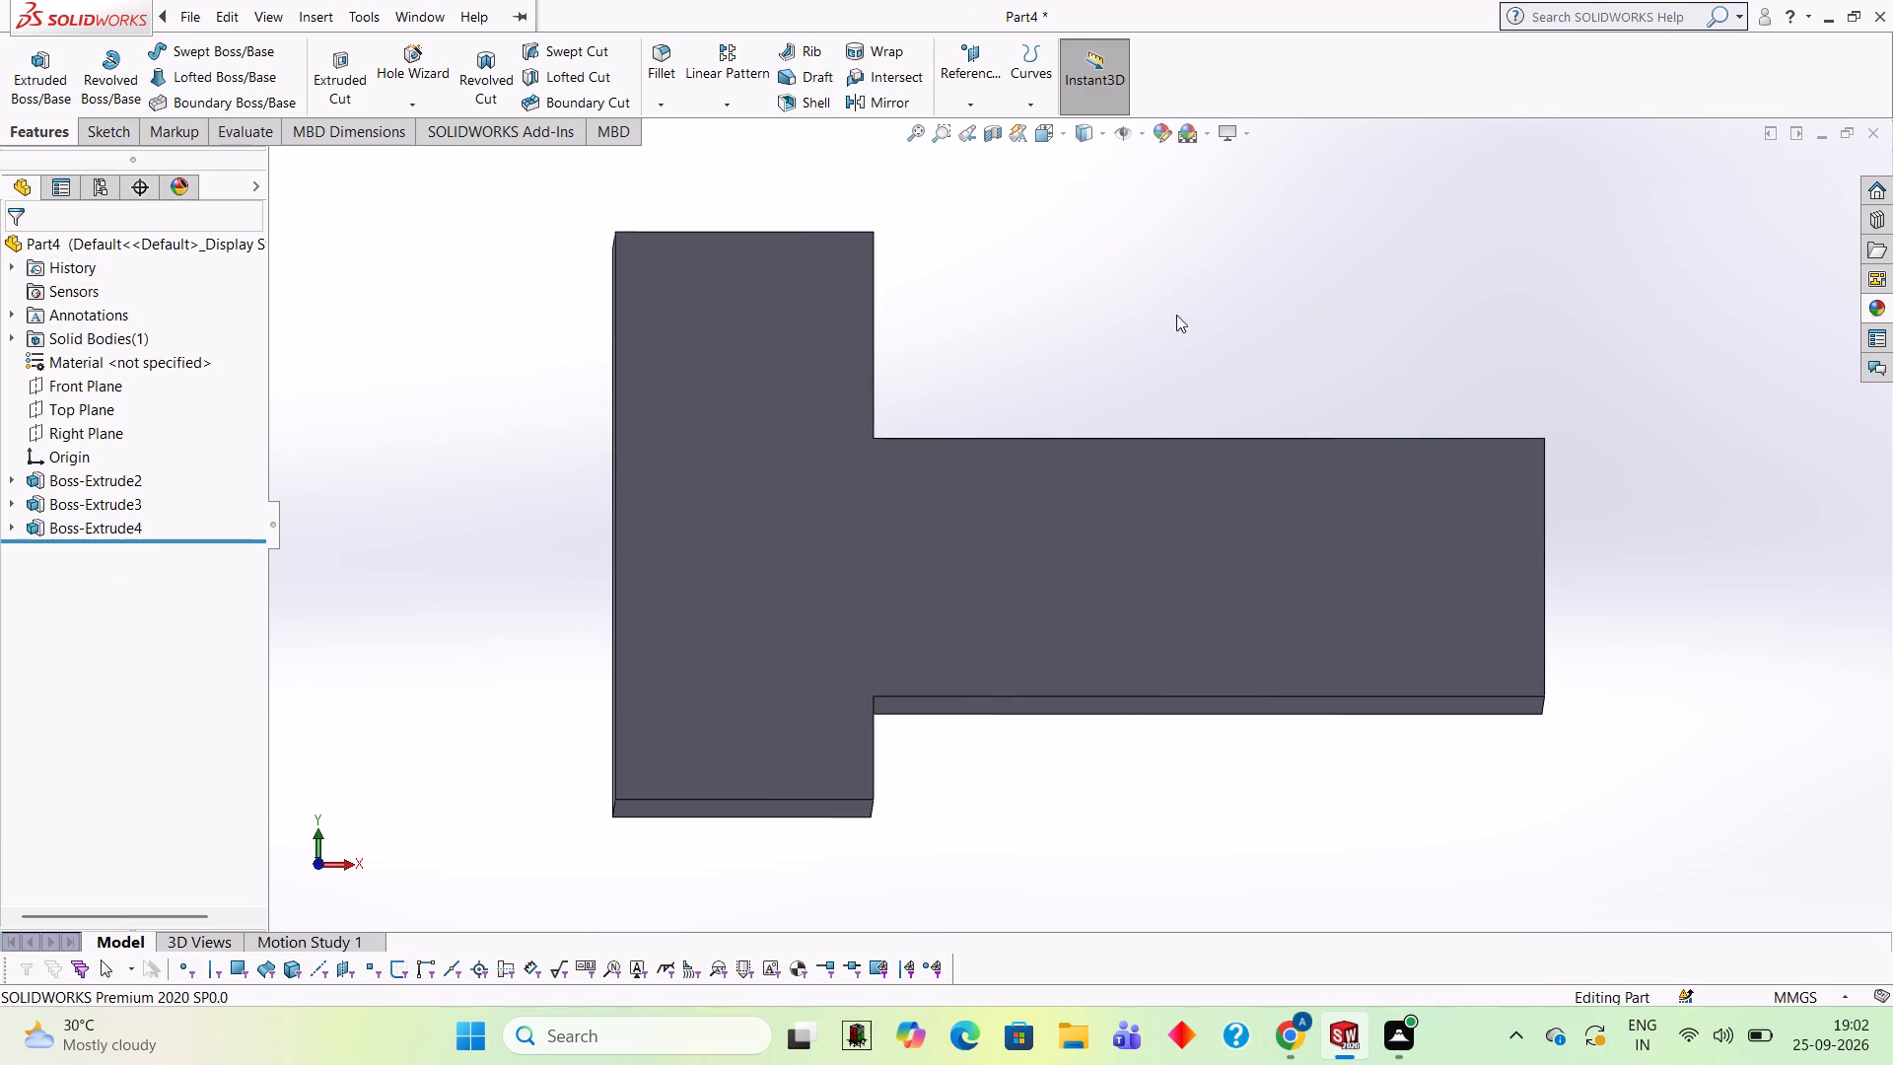
middle_drag(1072, 275, 1071, 314)
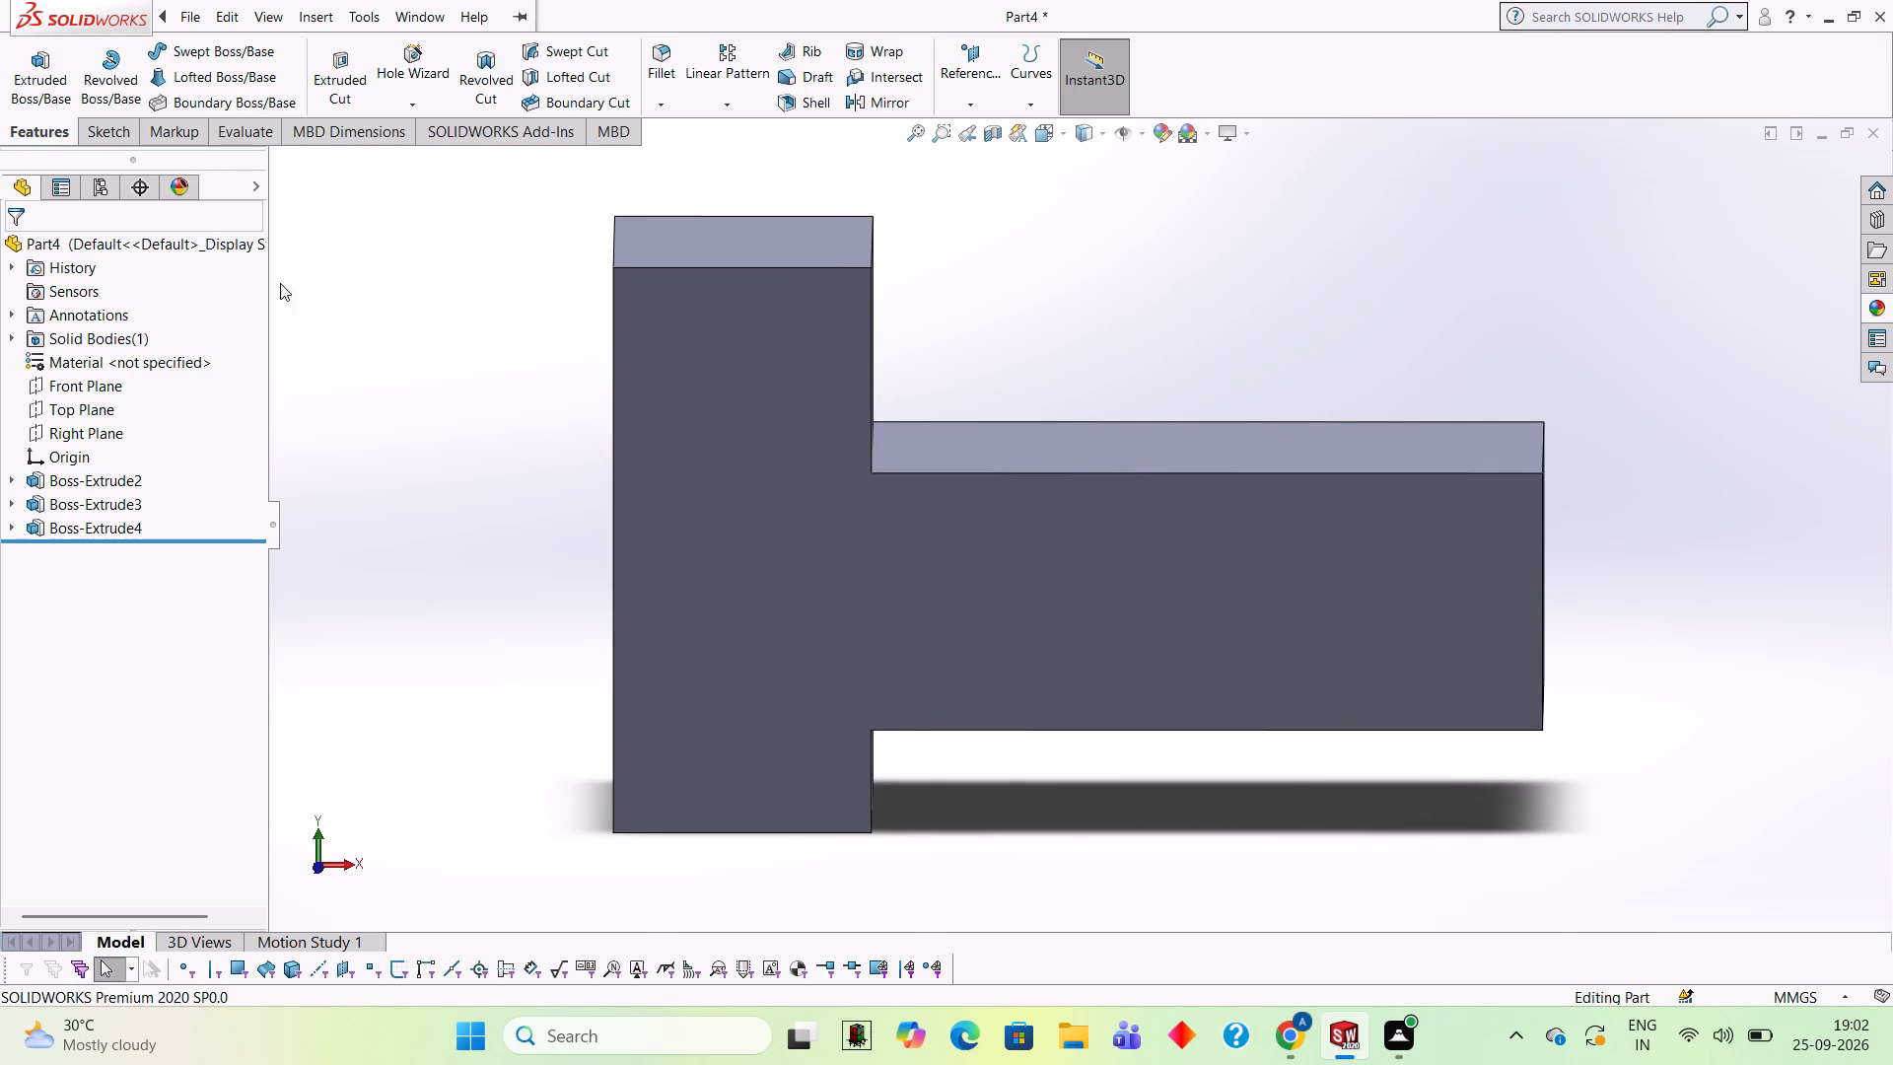
click(103, 139)
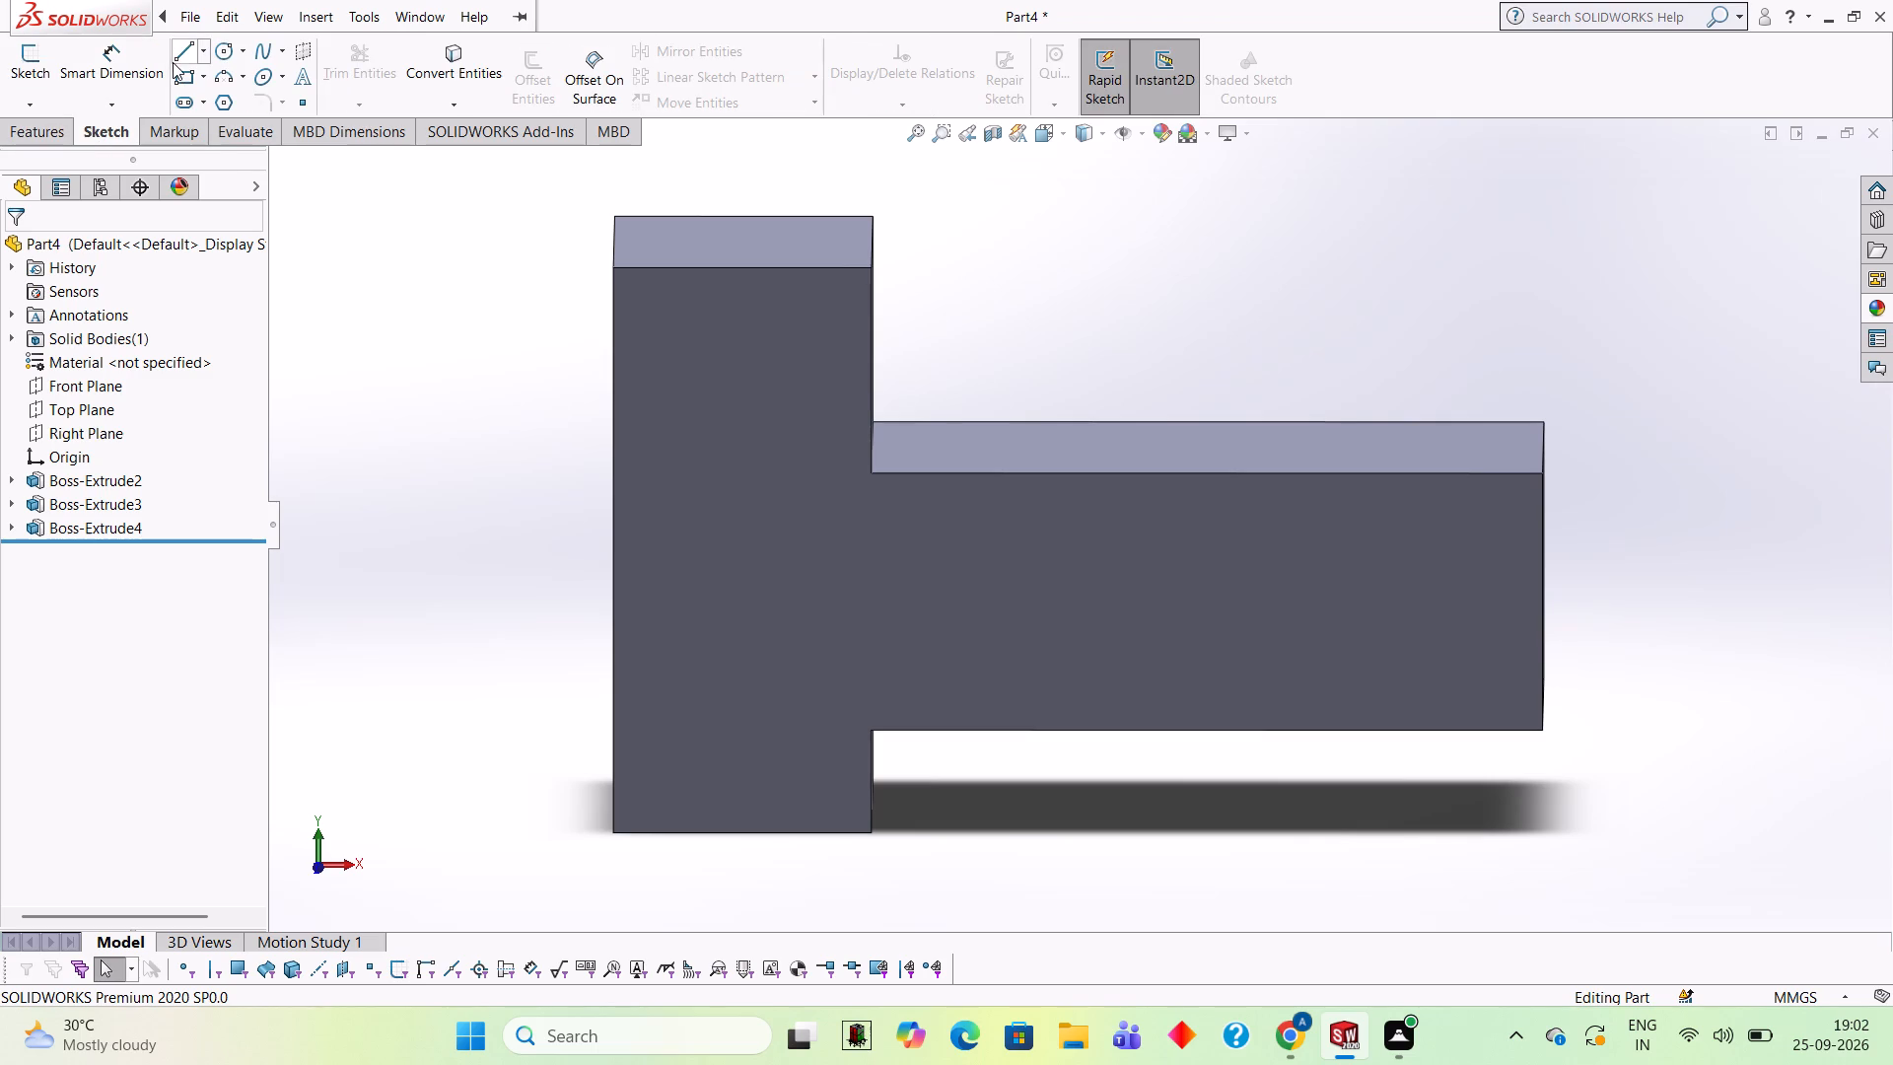
click(161, 58)
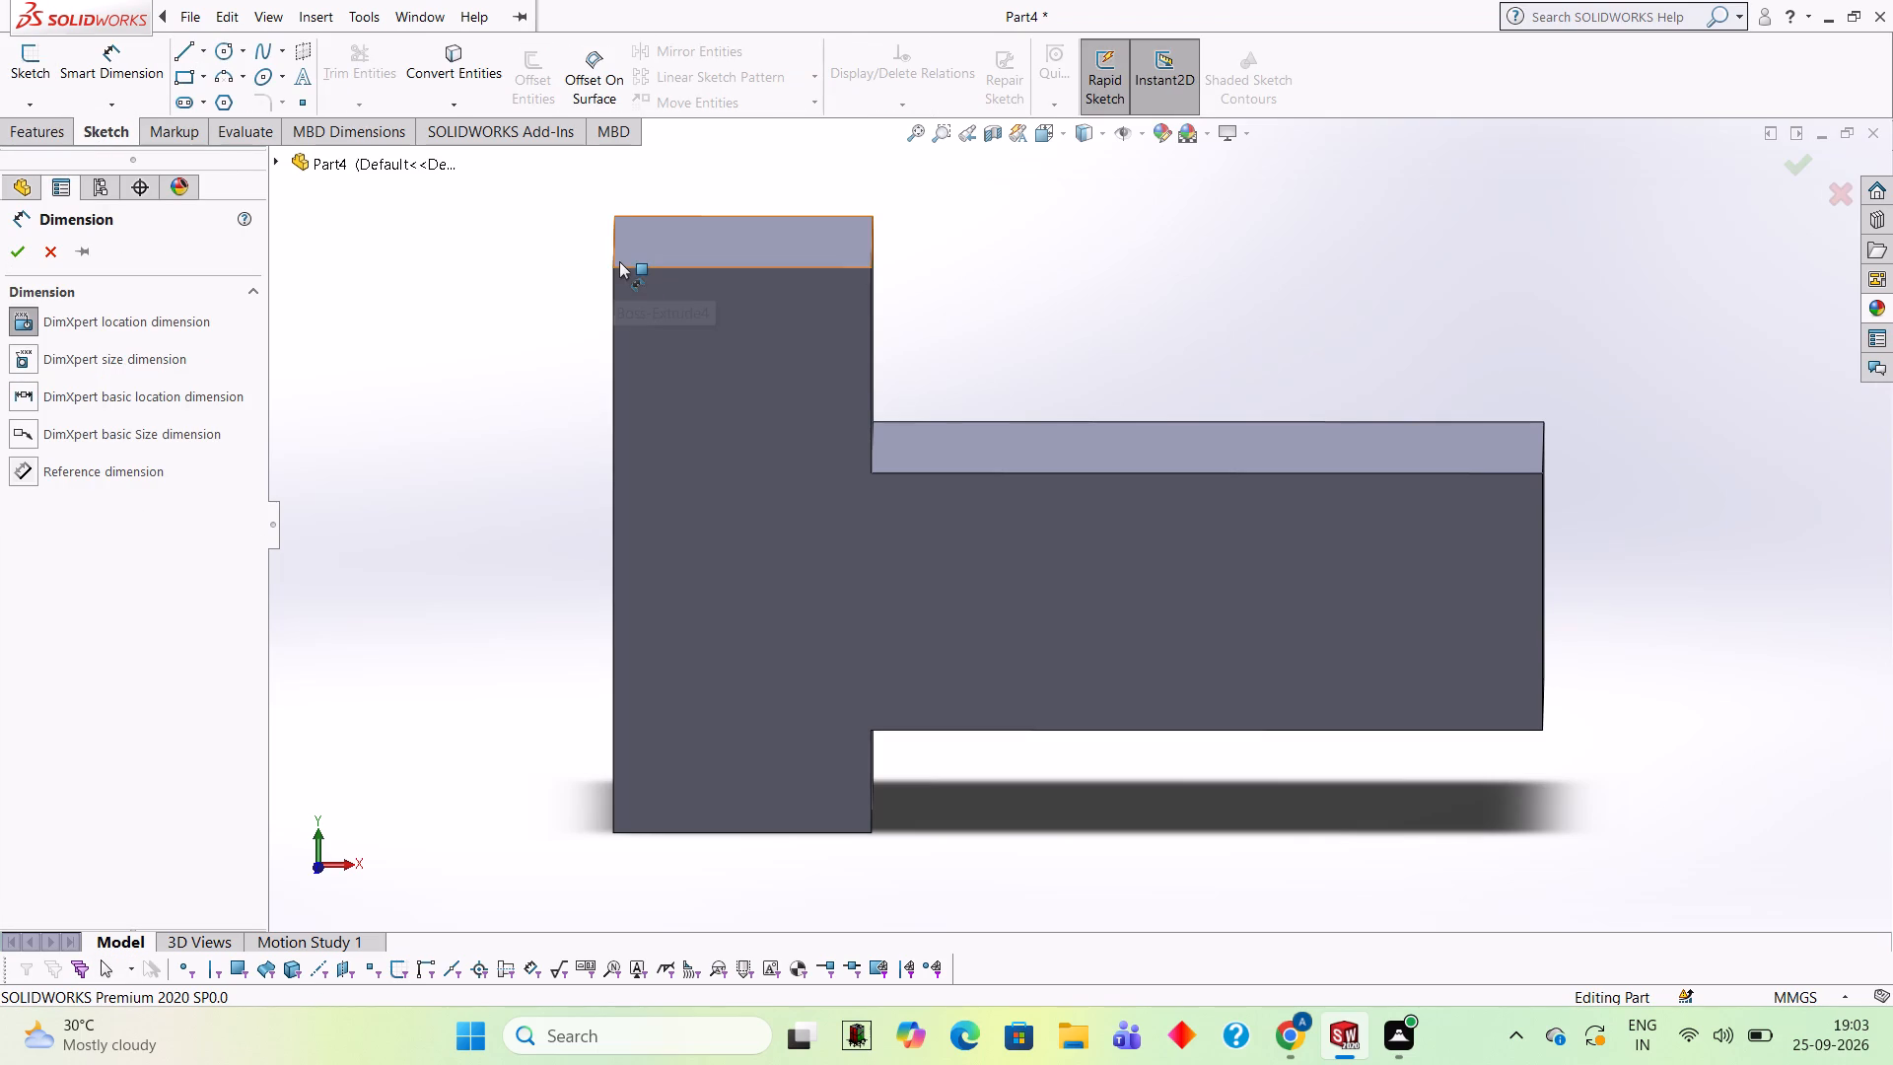
click(613, 301)
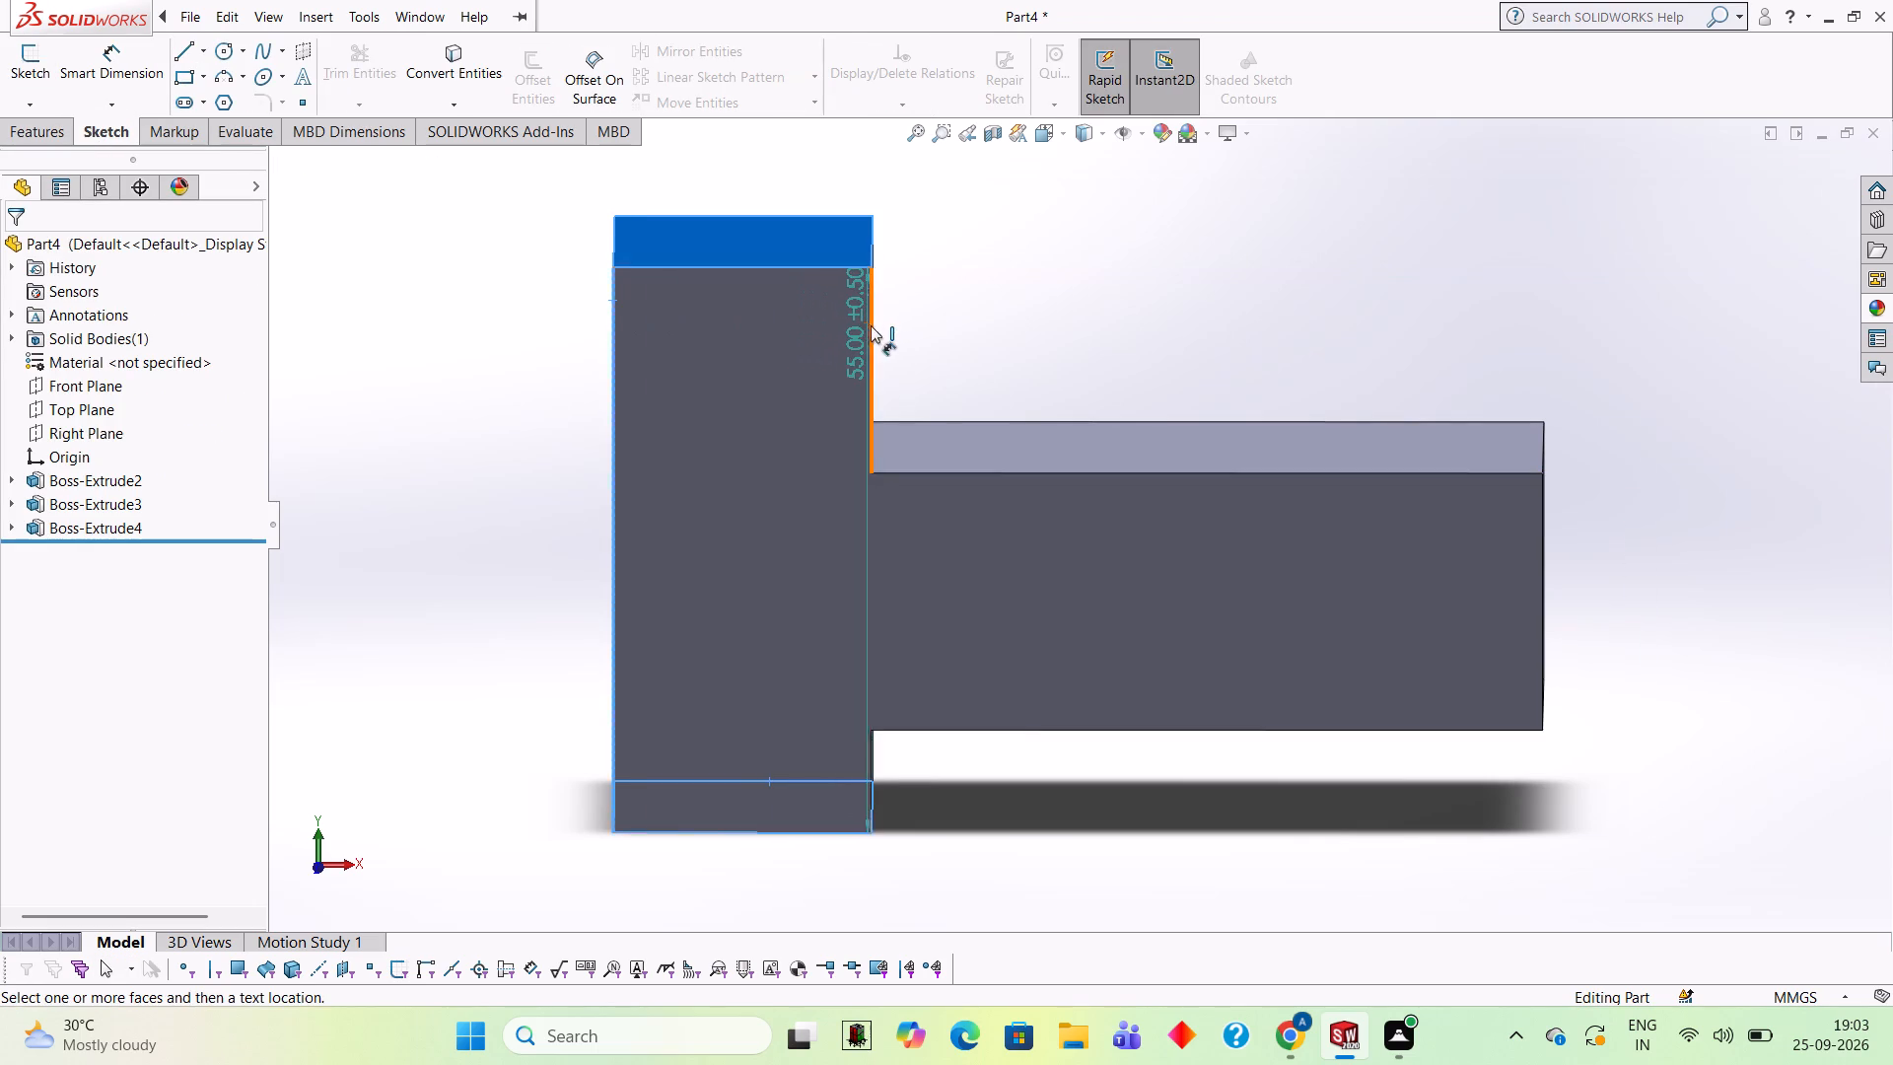
click(873, 325)
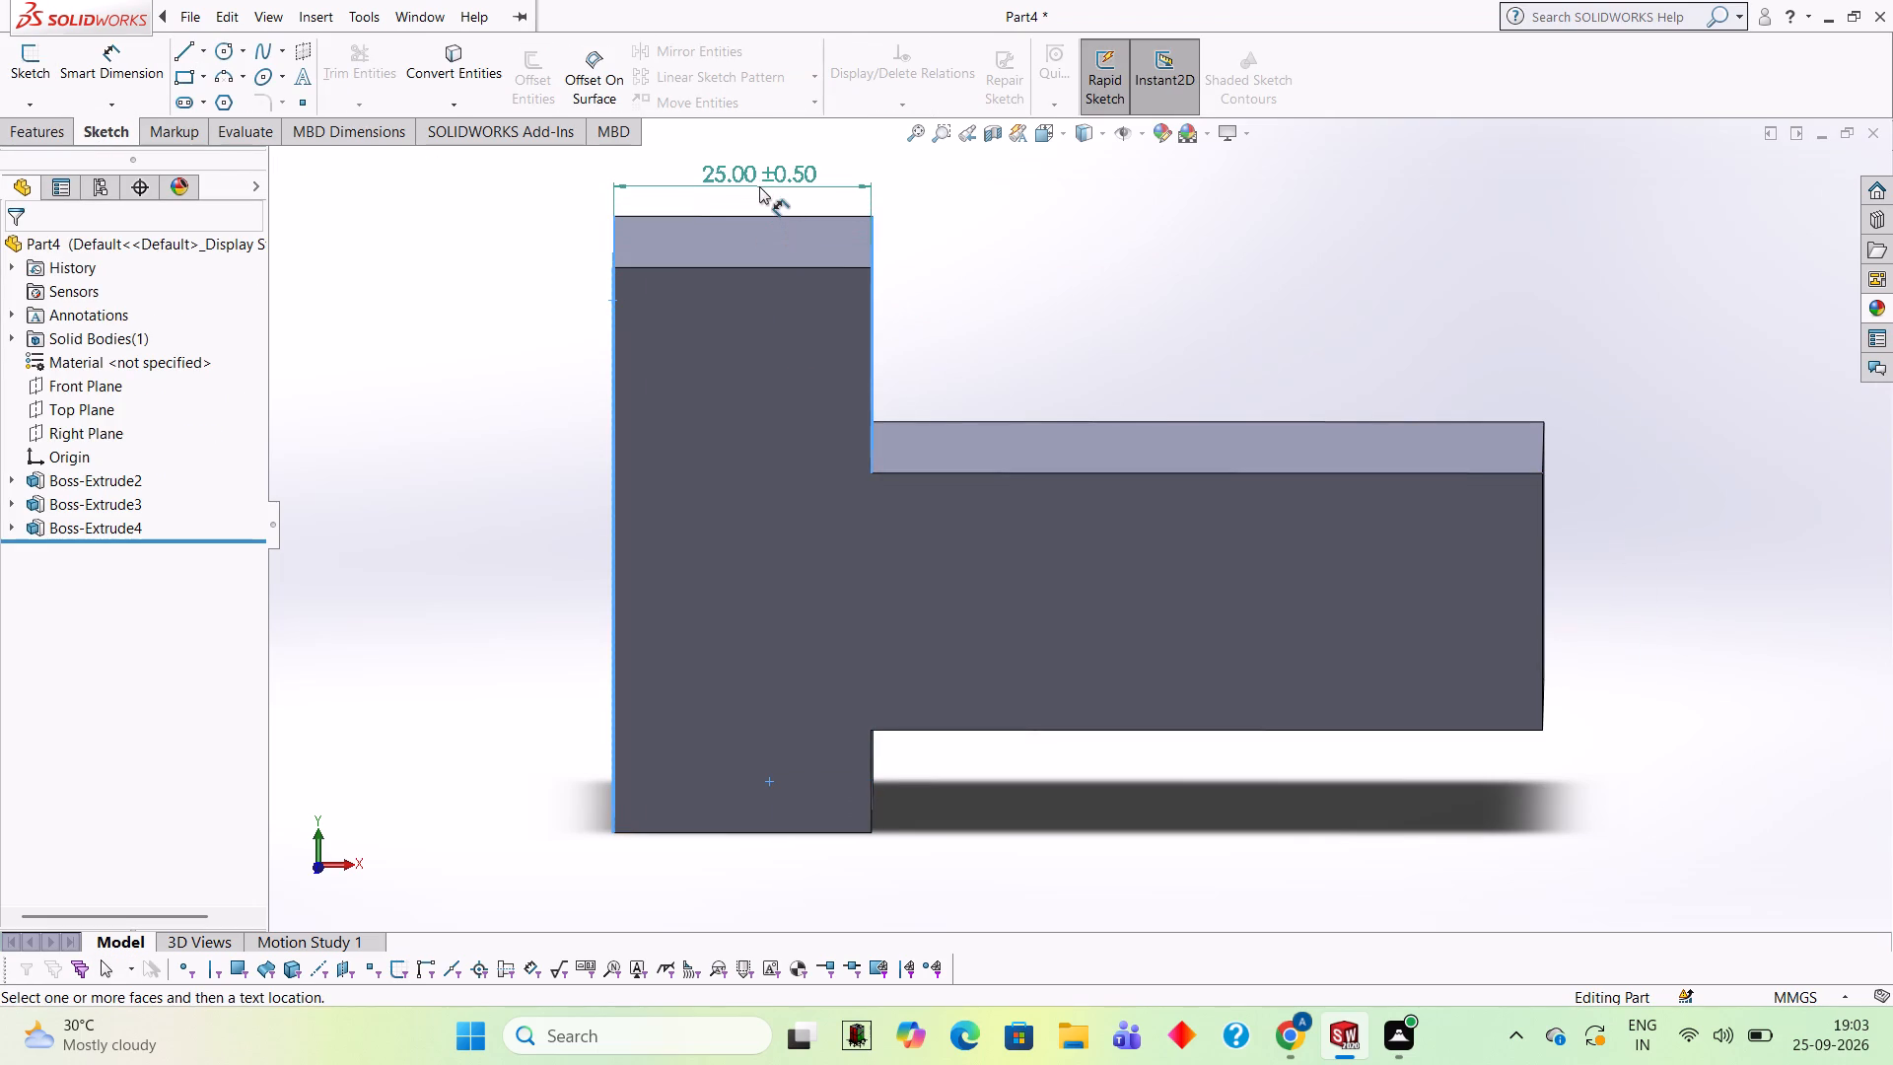
key(Escape)
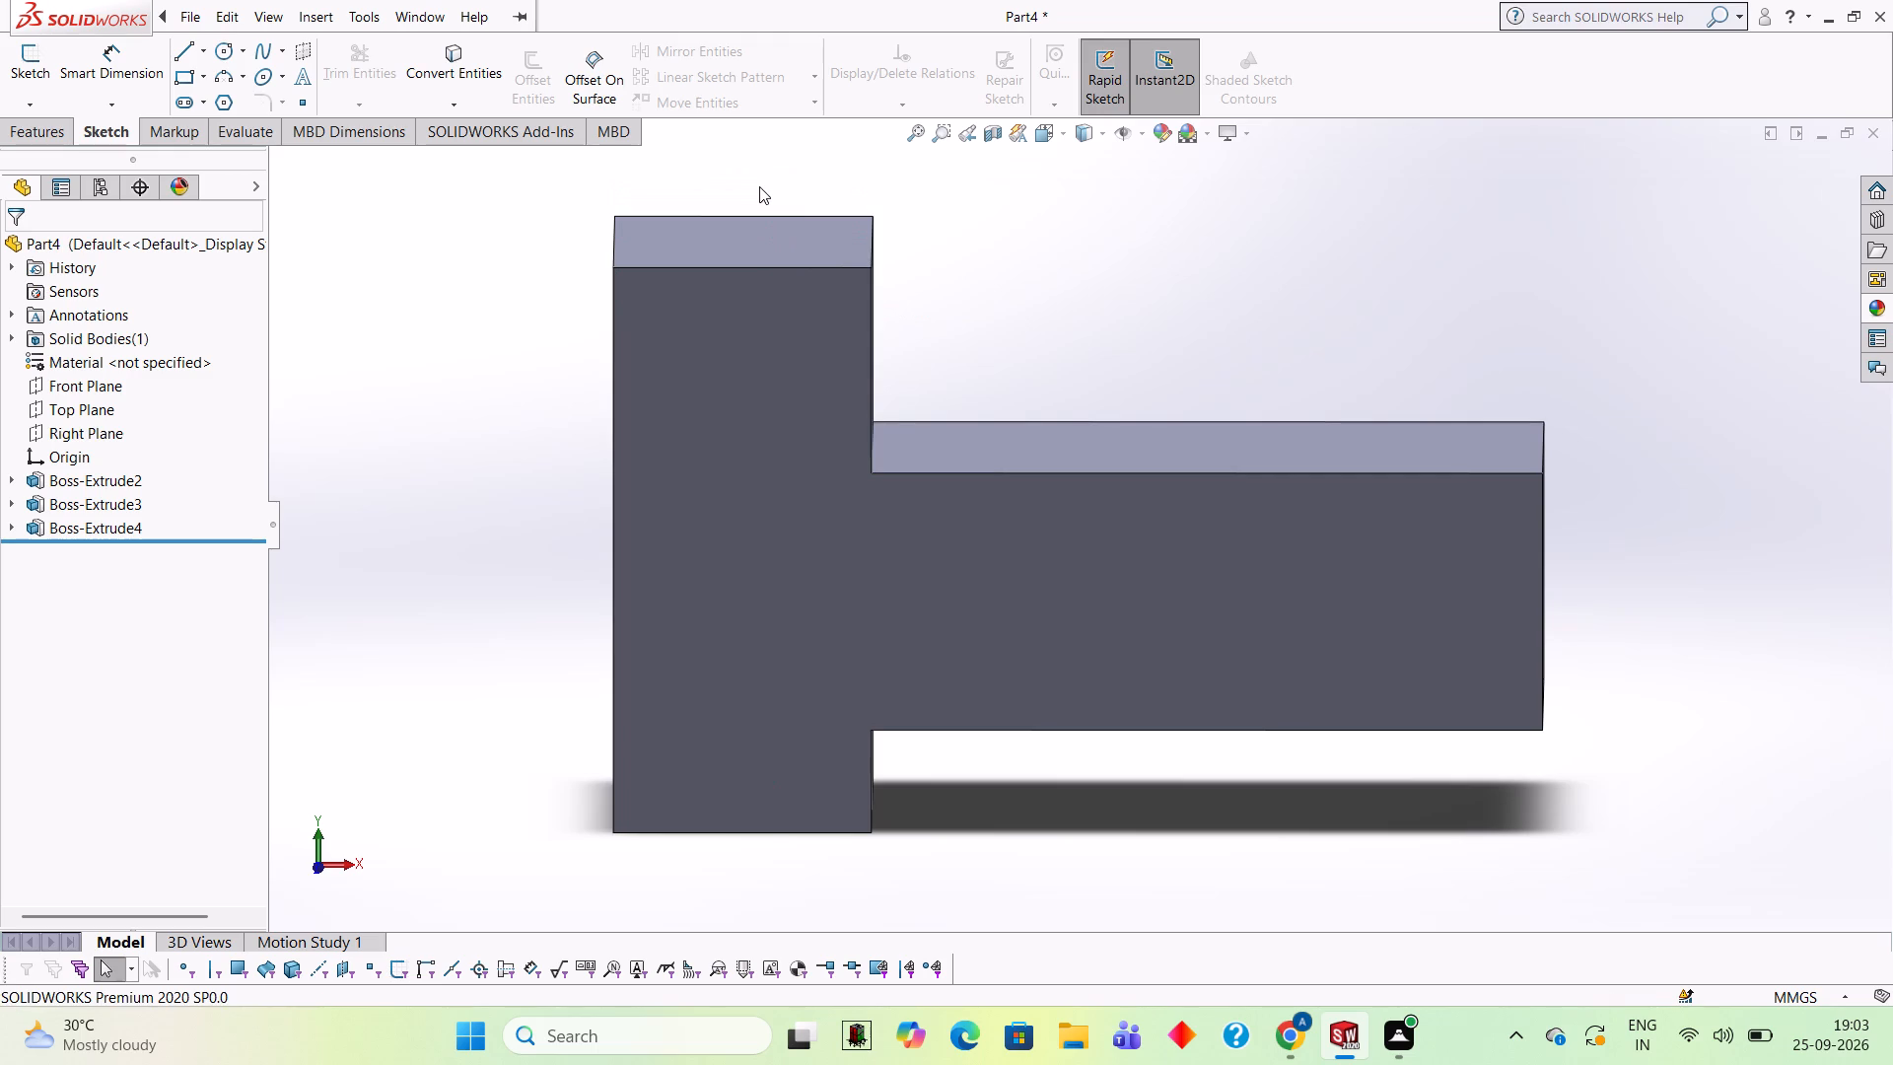
Undo the last outward extrusion on the upright wall, going back to its rectangle sketch.
key(ctrl+z)
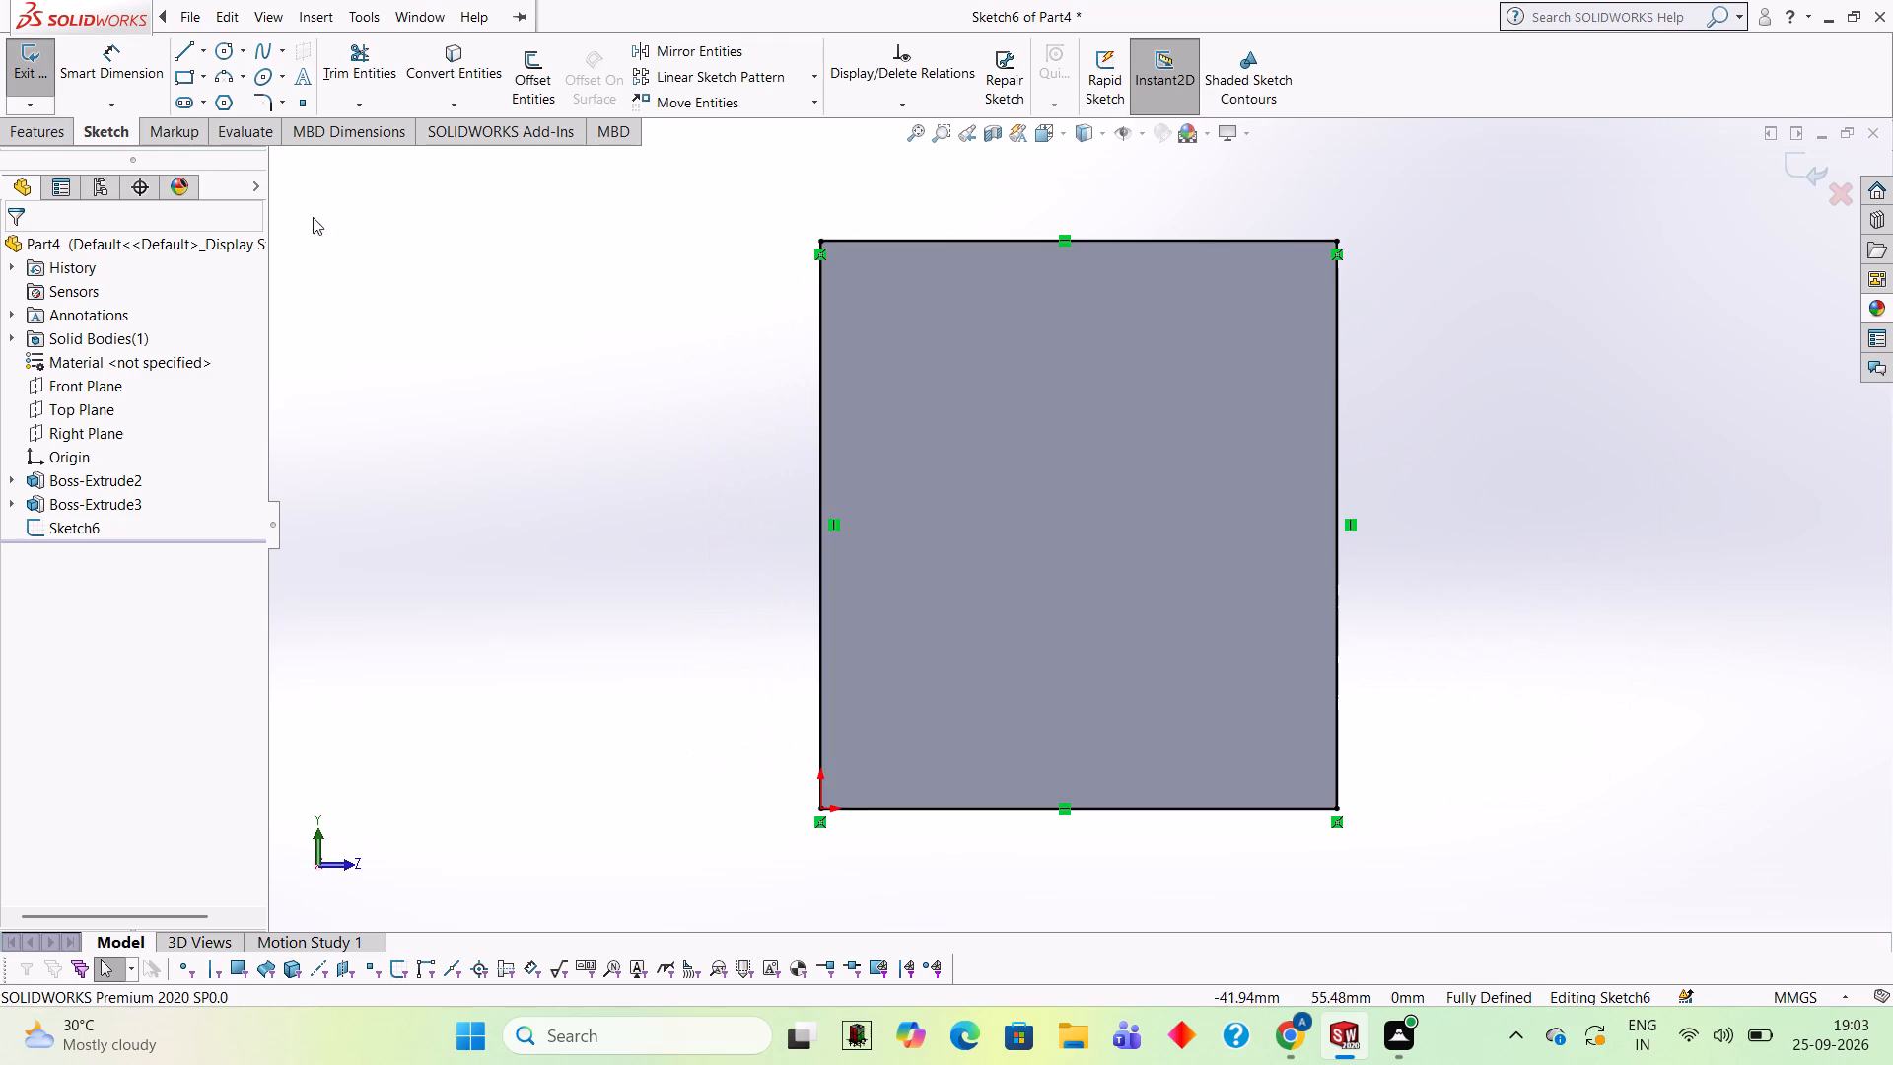
Cut-extrude the rectangle sketch blind 10 mm into the upright wall from its outer face.
click(34, 141)
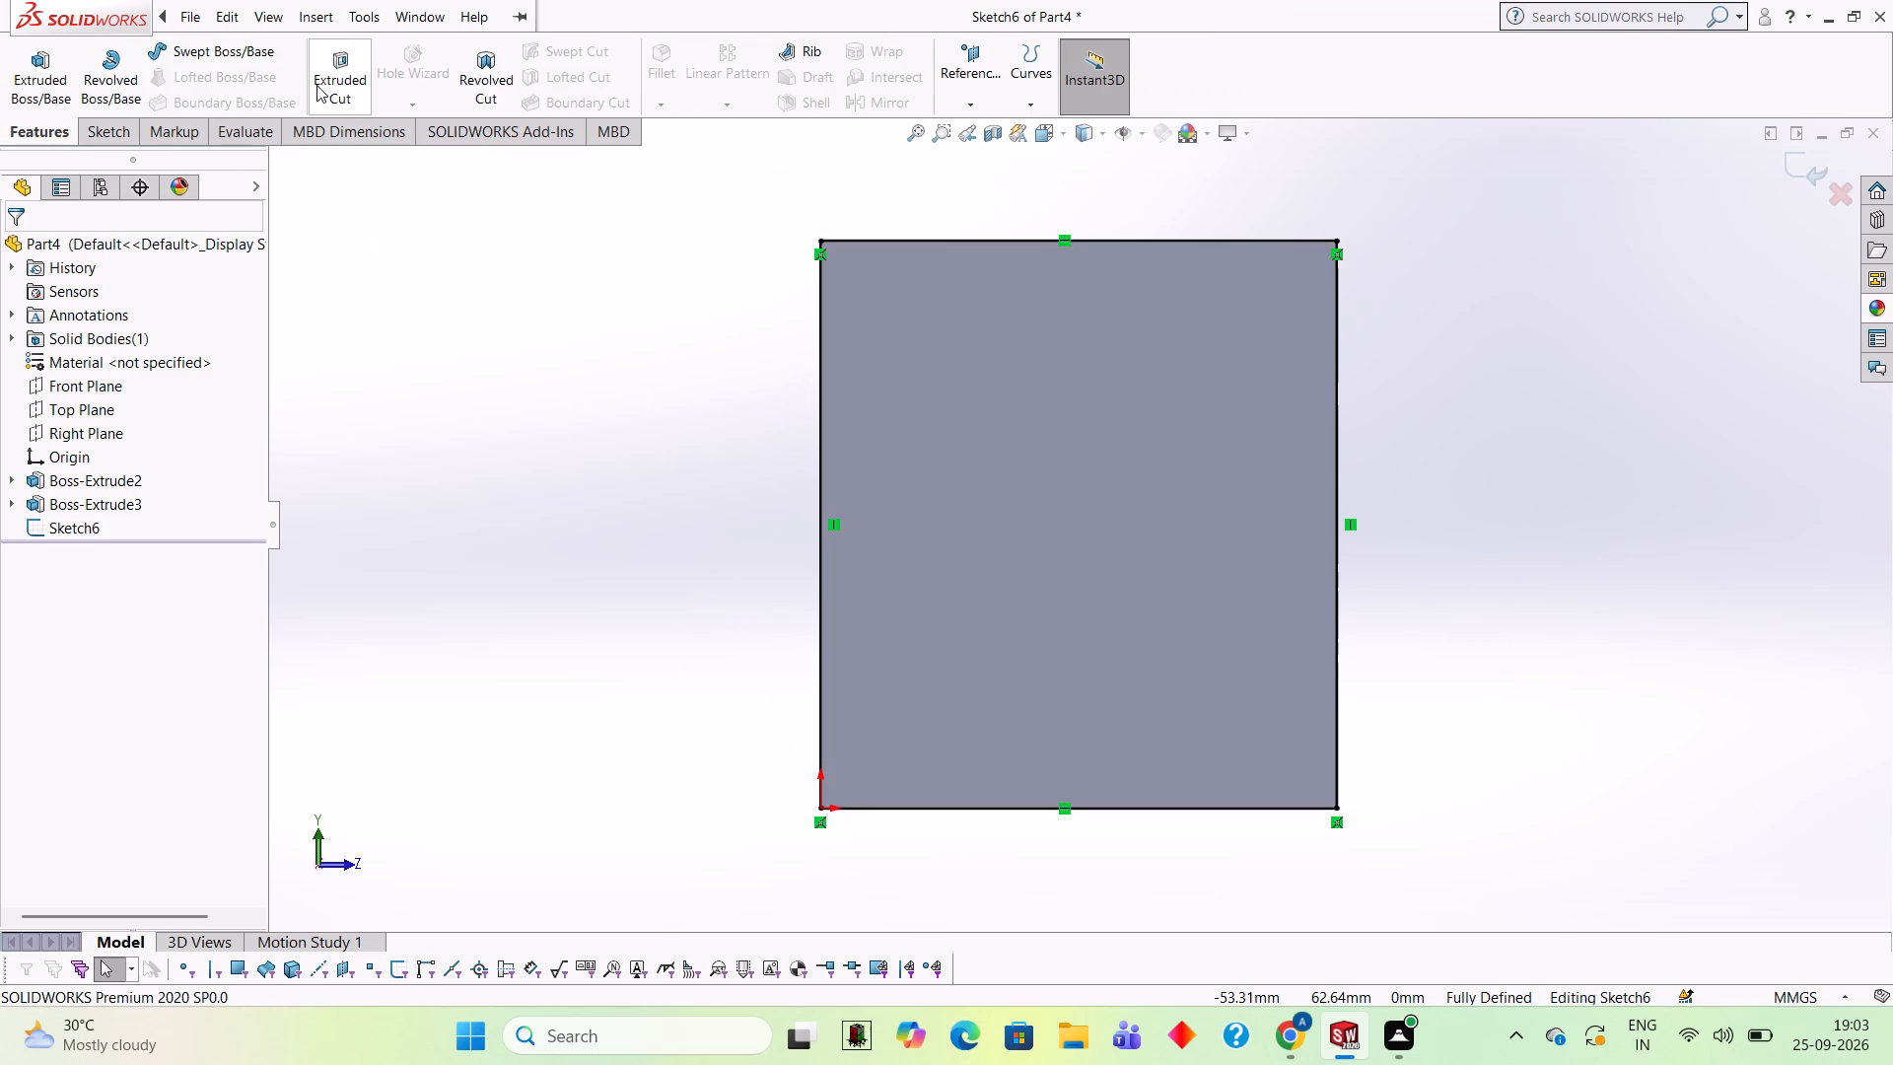
click(316, 85)
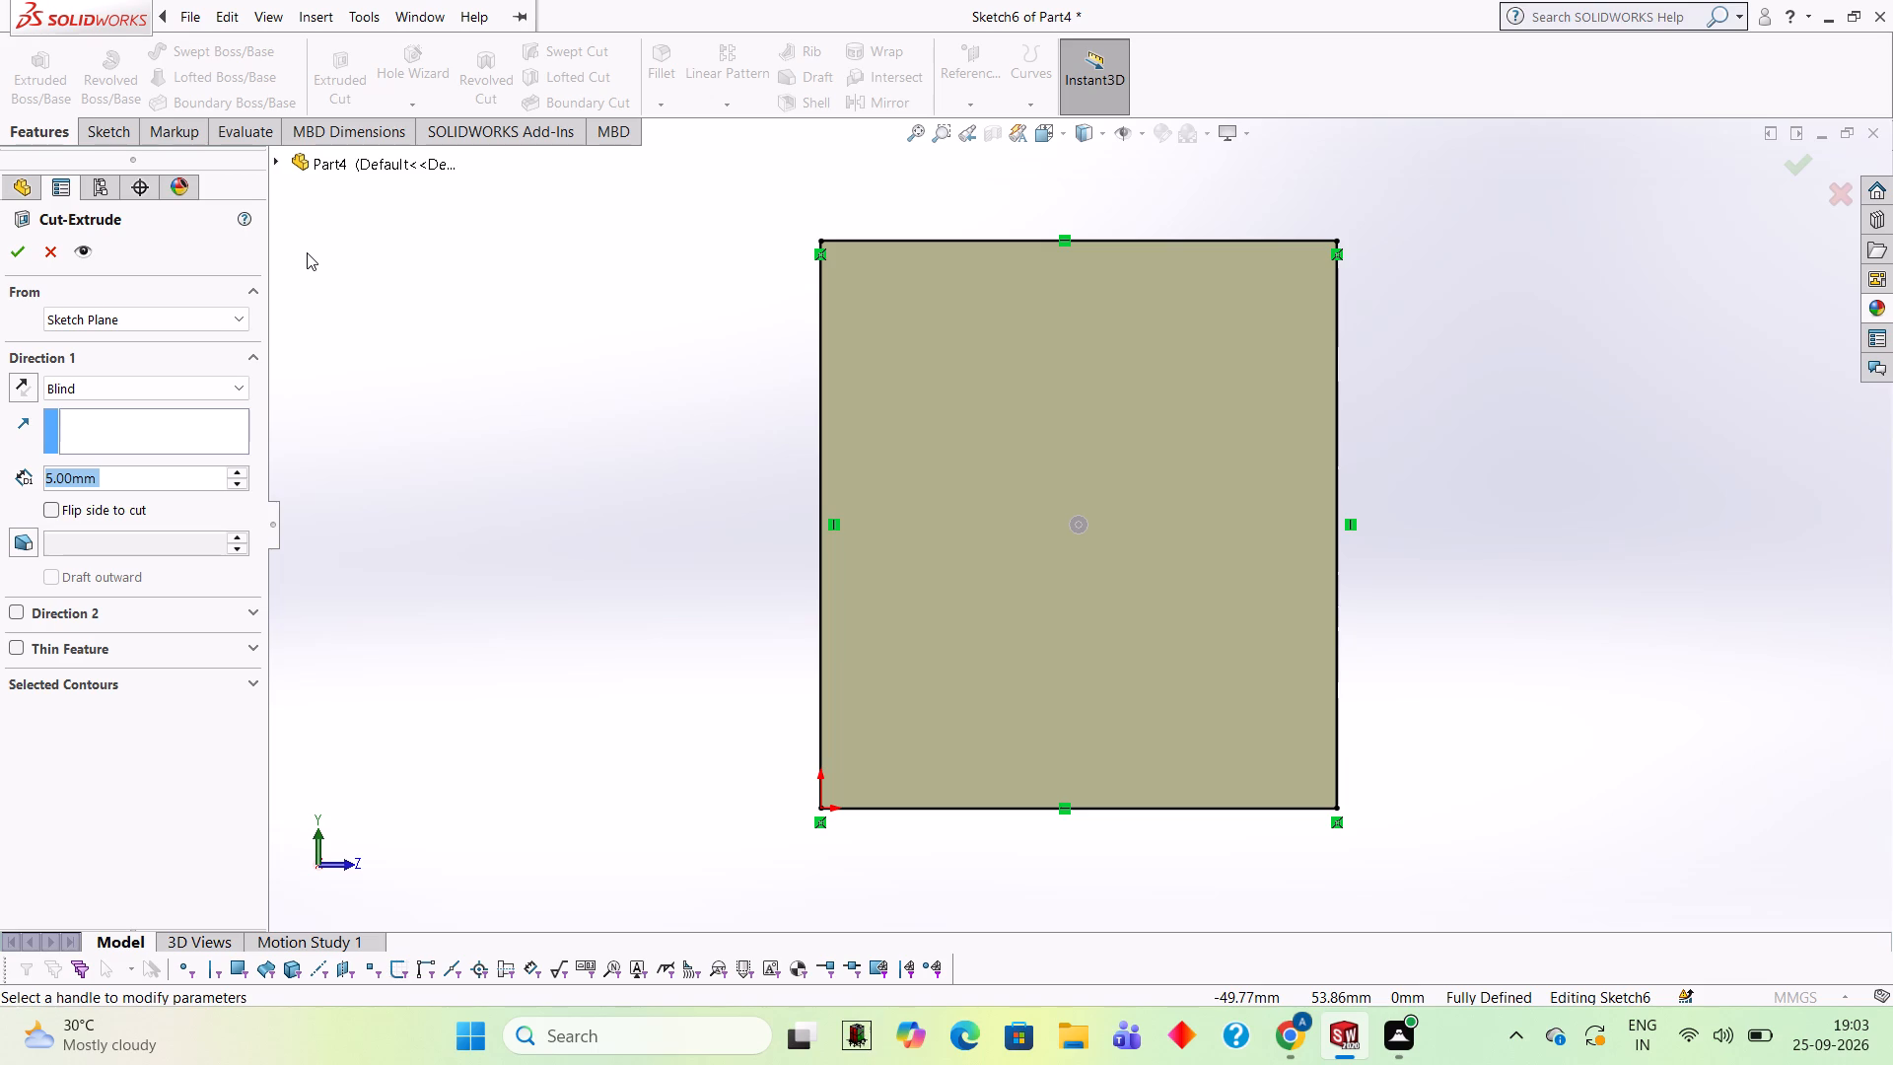
text(10)
key(Return)
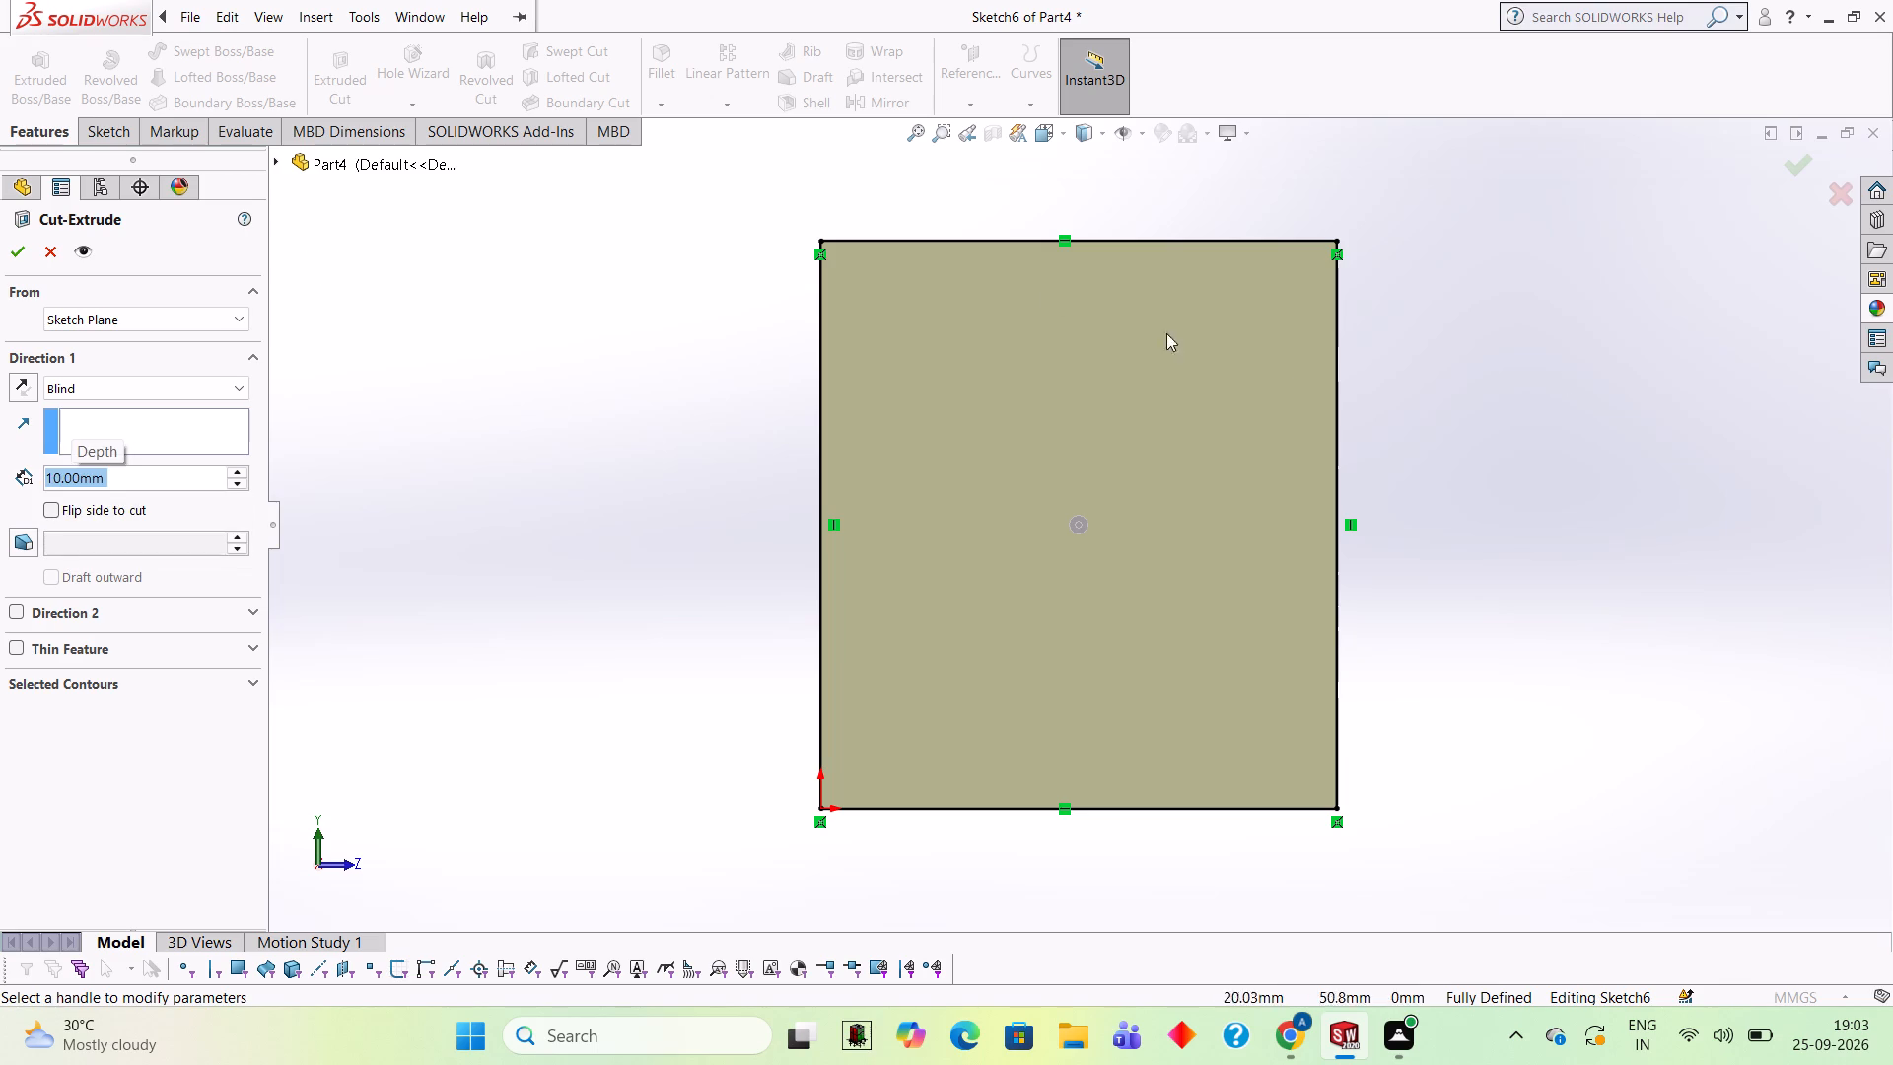
middle_drag(1639, 335, 1453, 357)
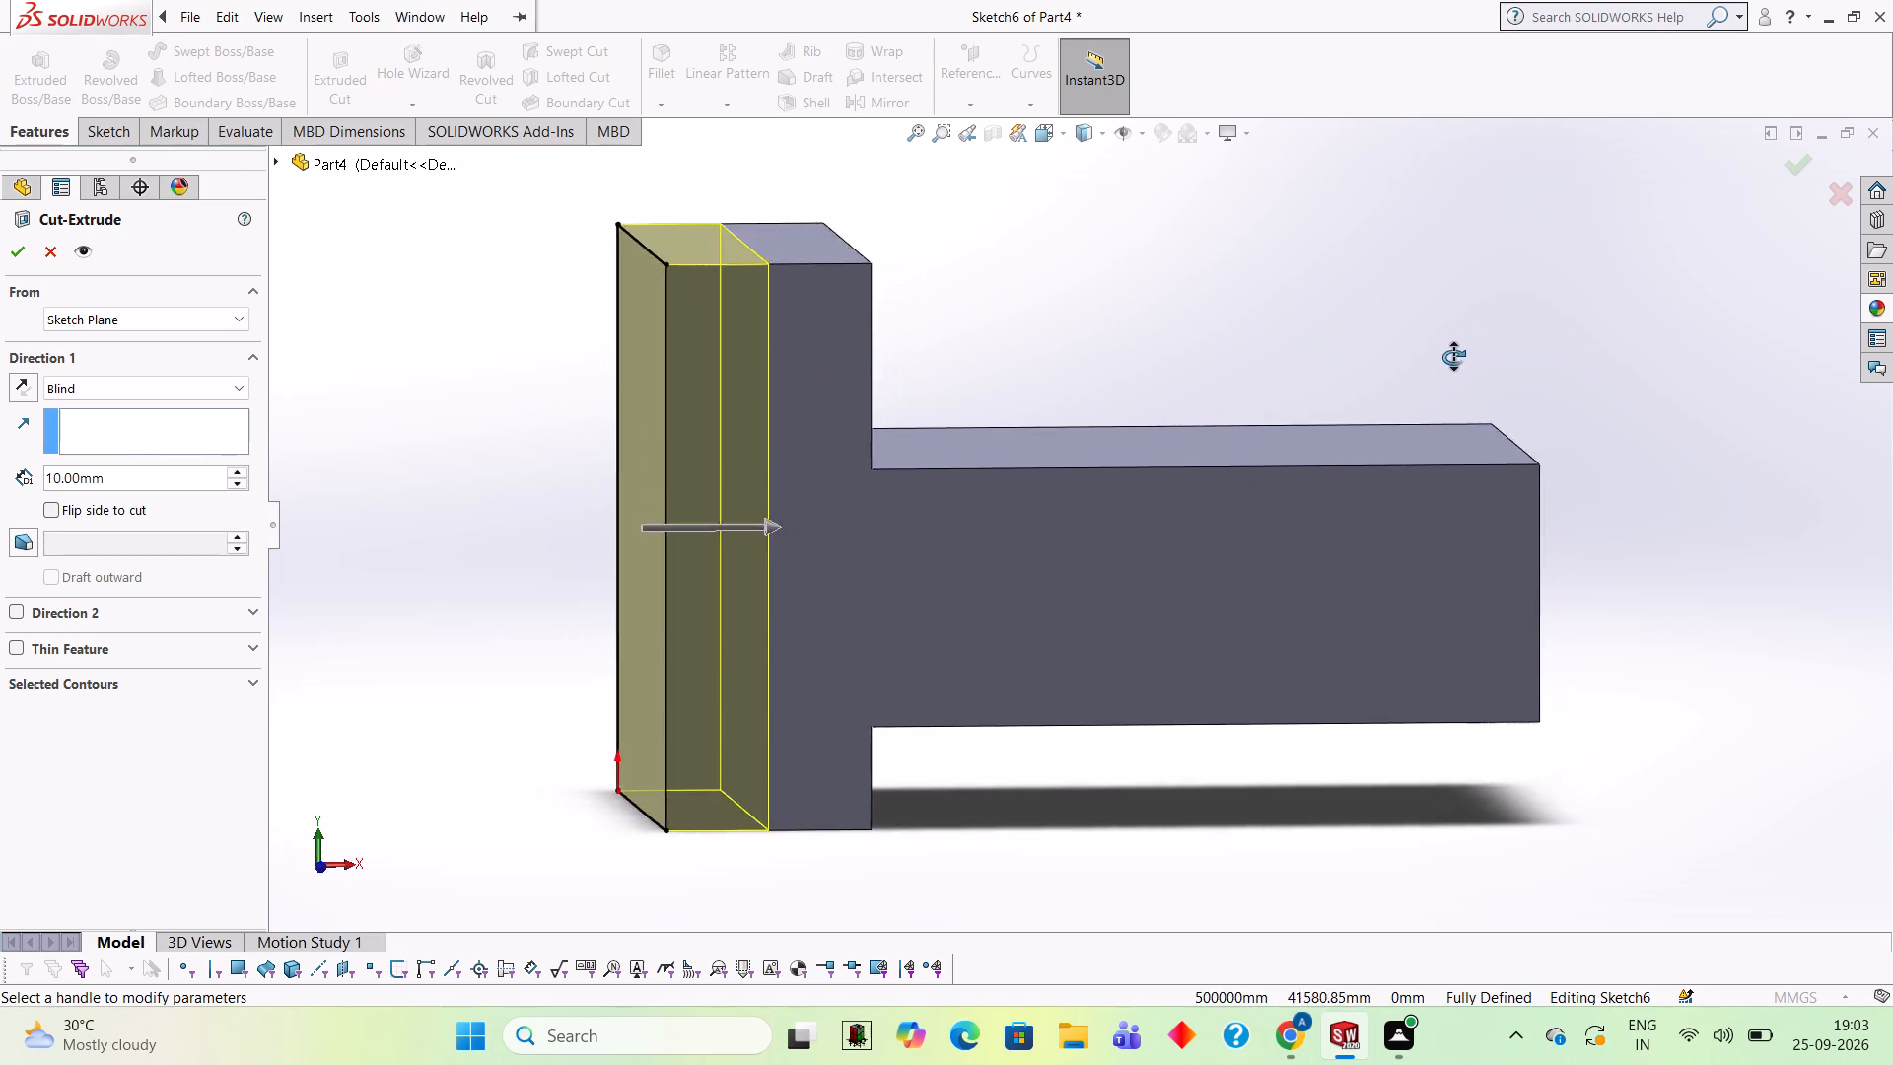
middle_drag(1453, 357, 1448, 338)
middle_drag(1222, 337, 1210, 329)
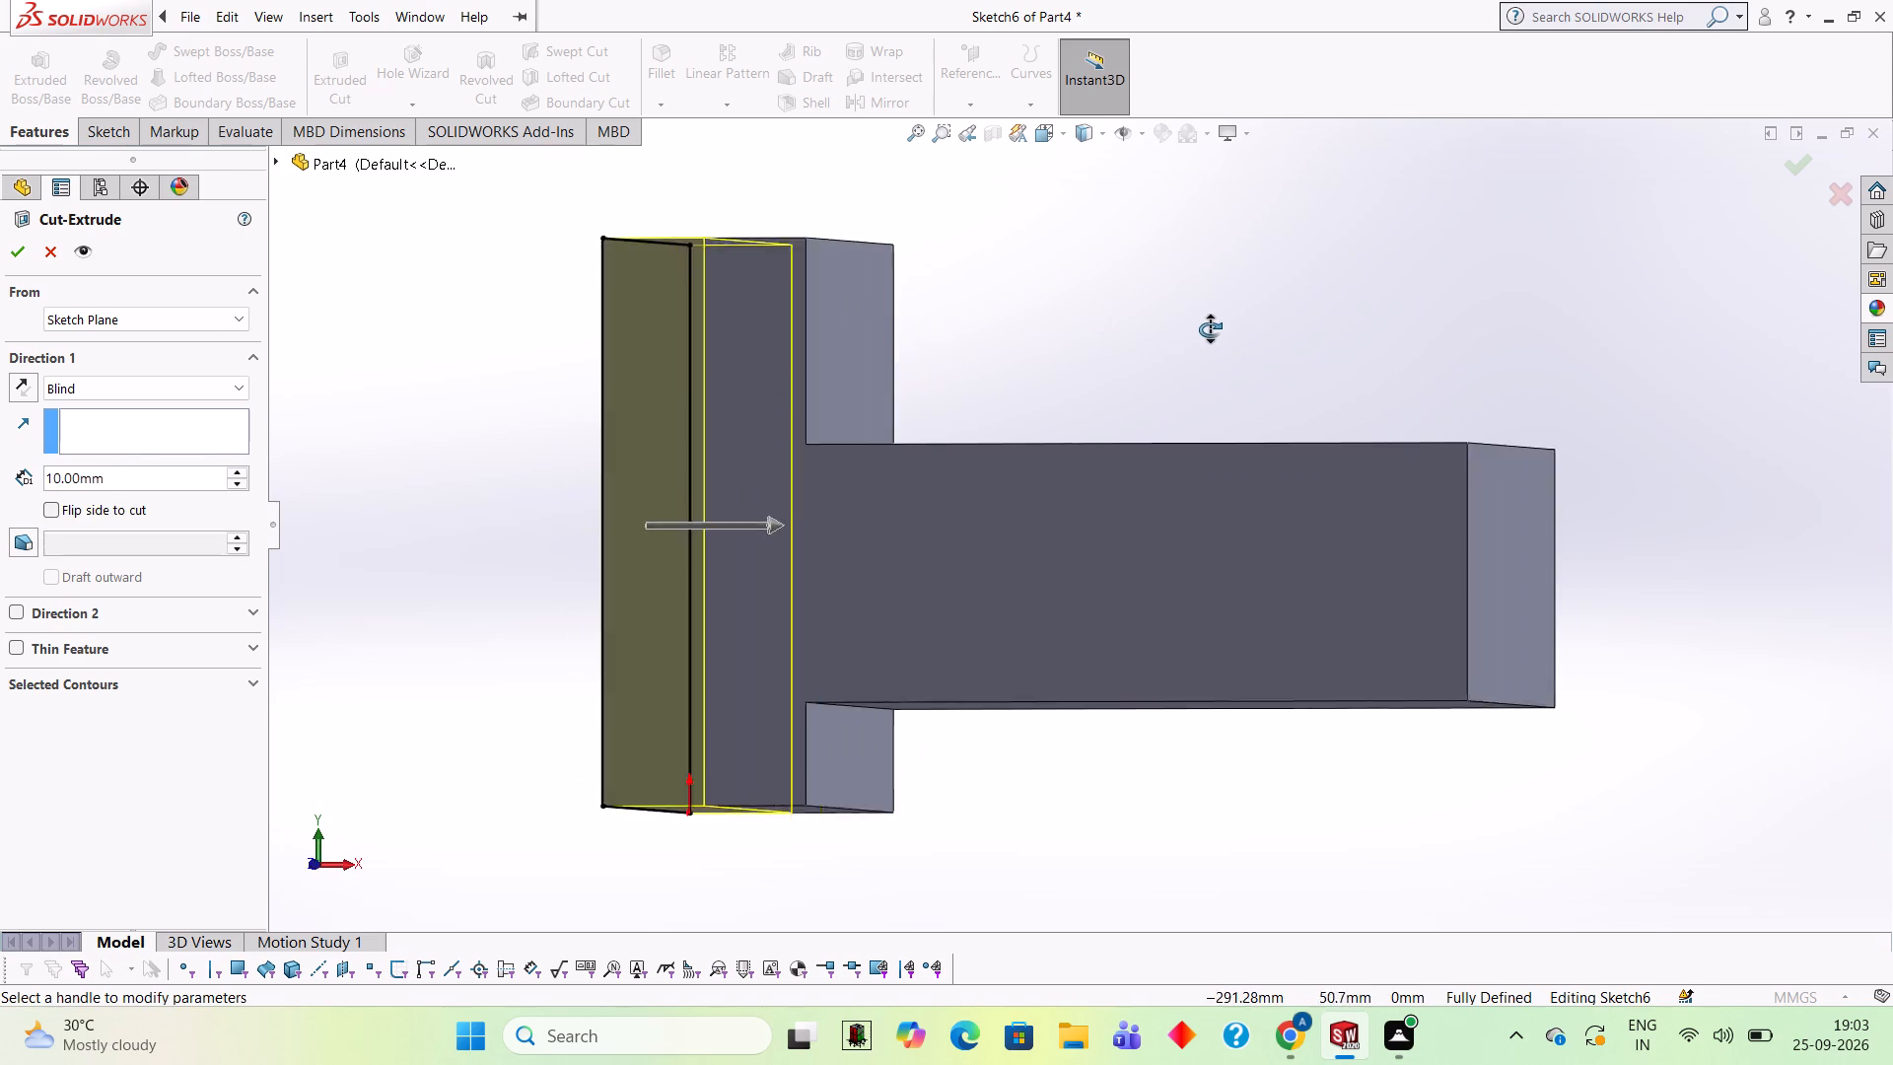
middle_drag(1210, 329, 1213, 332)
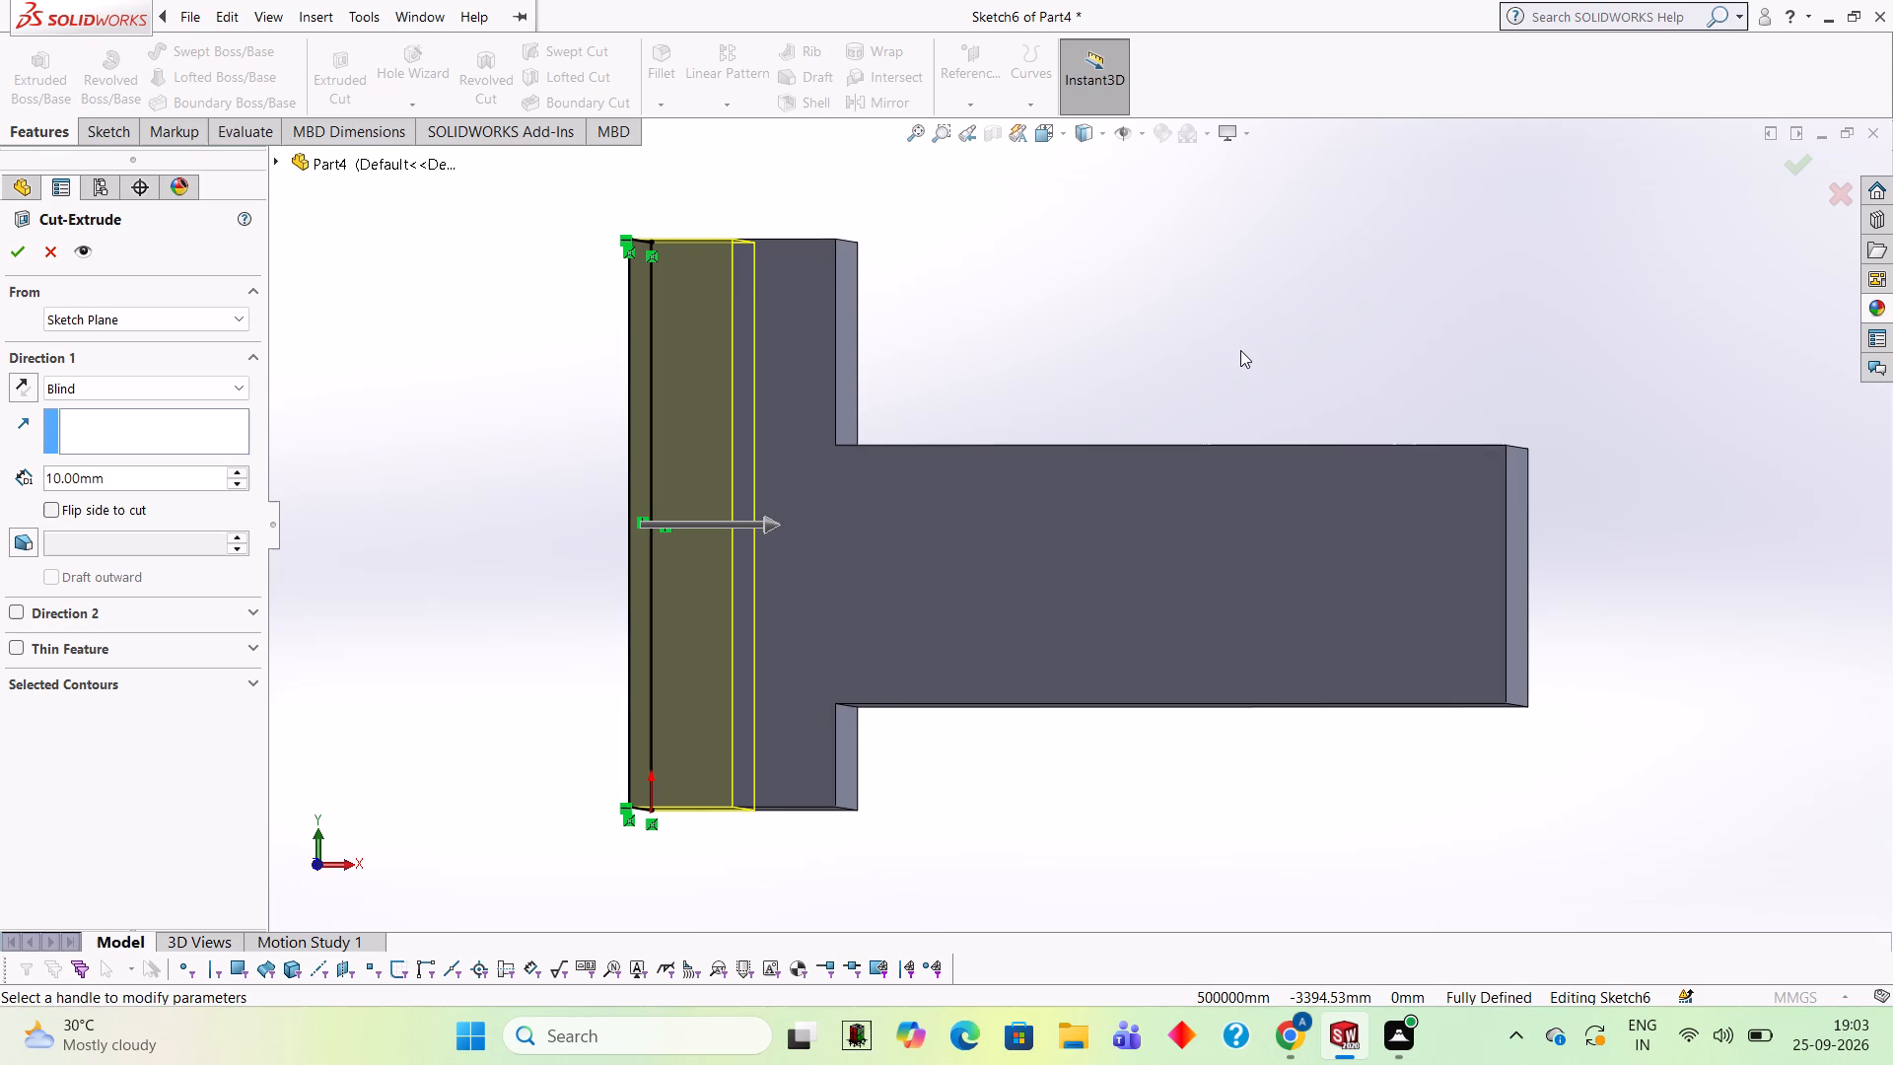
middle_drag(1190, 370, 1196, 411)
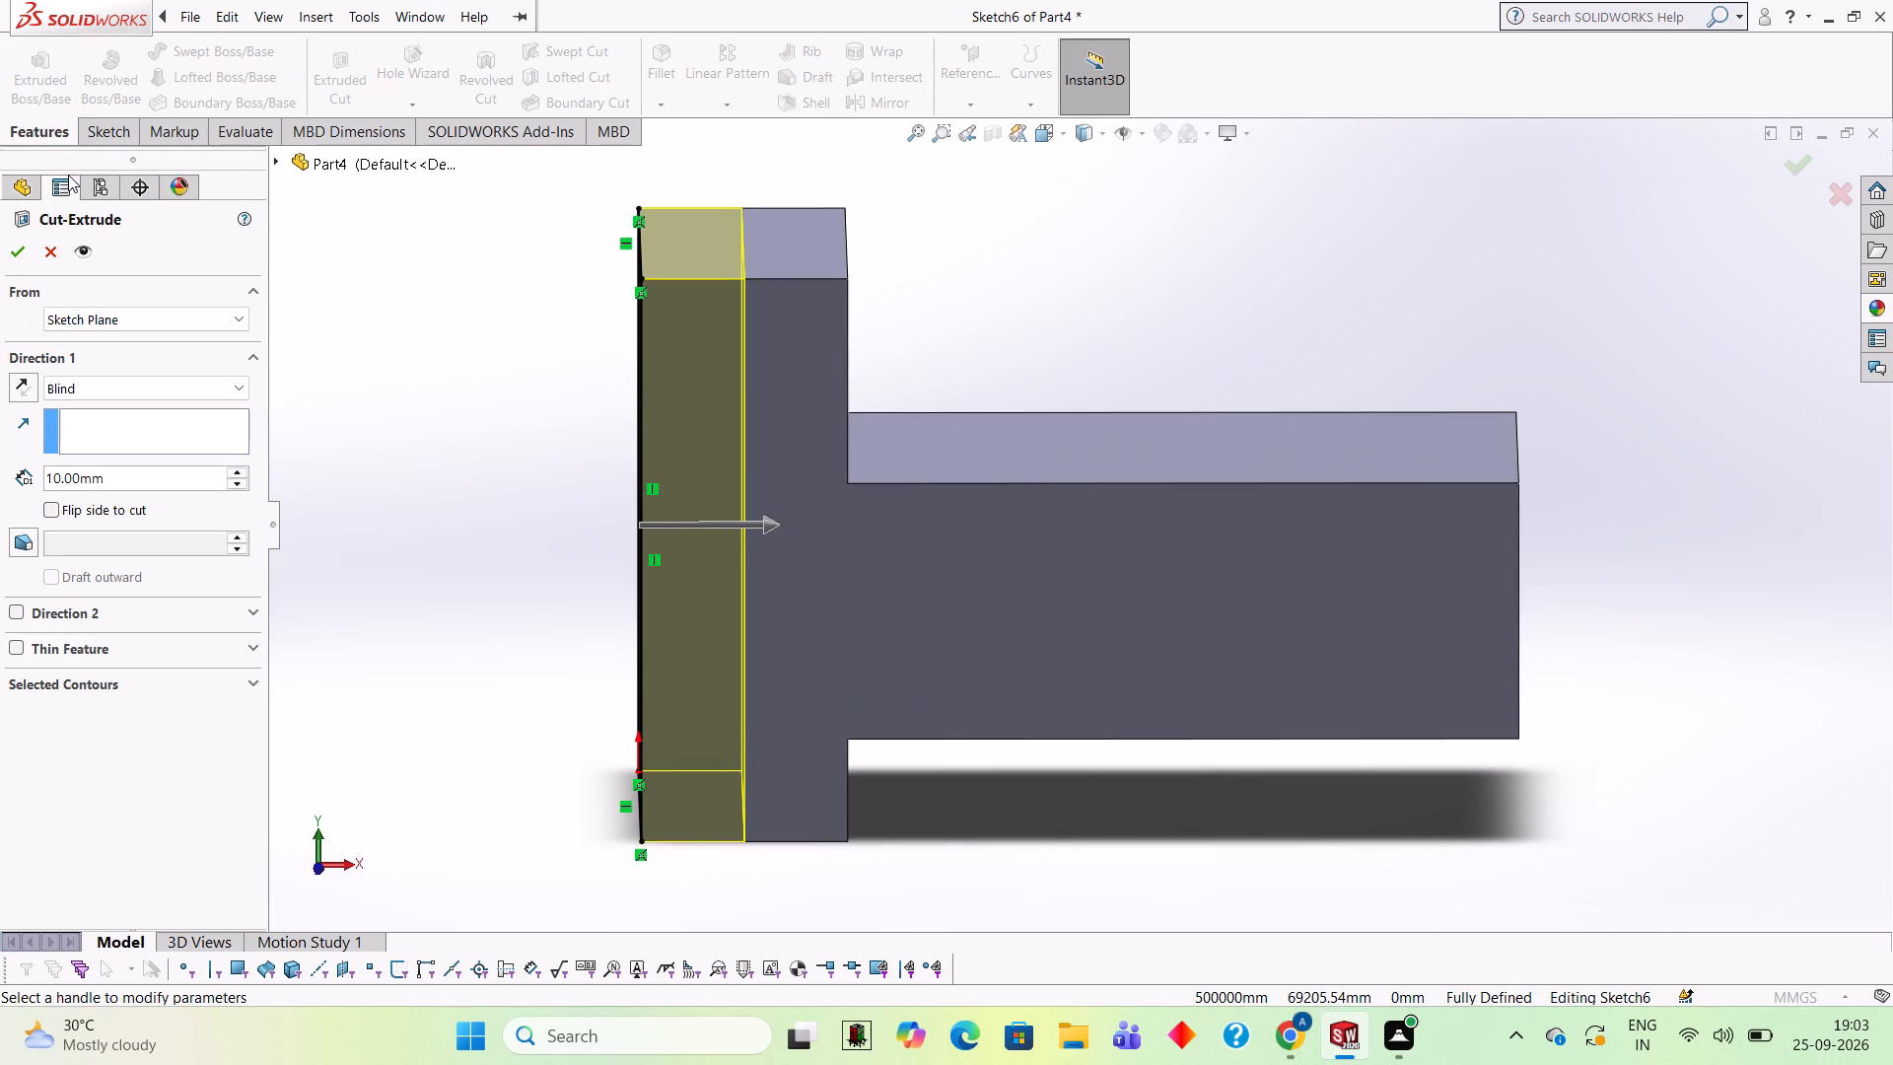
click(21, 253)
click(391, 354)
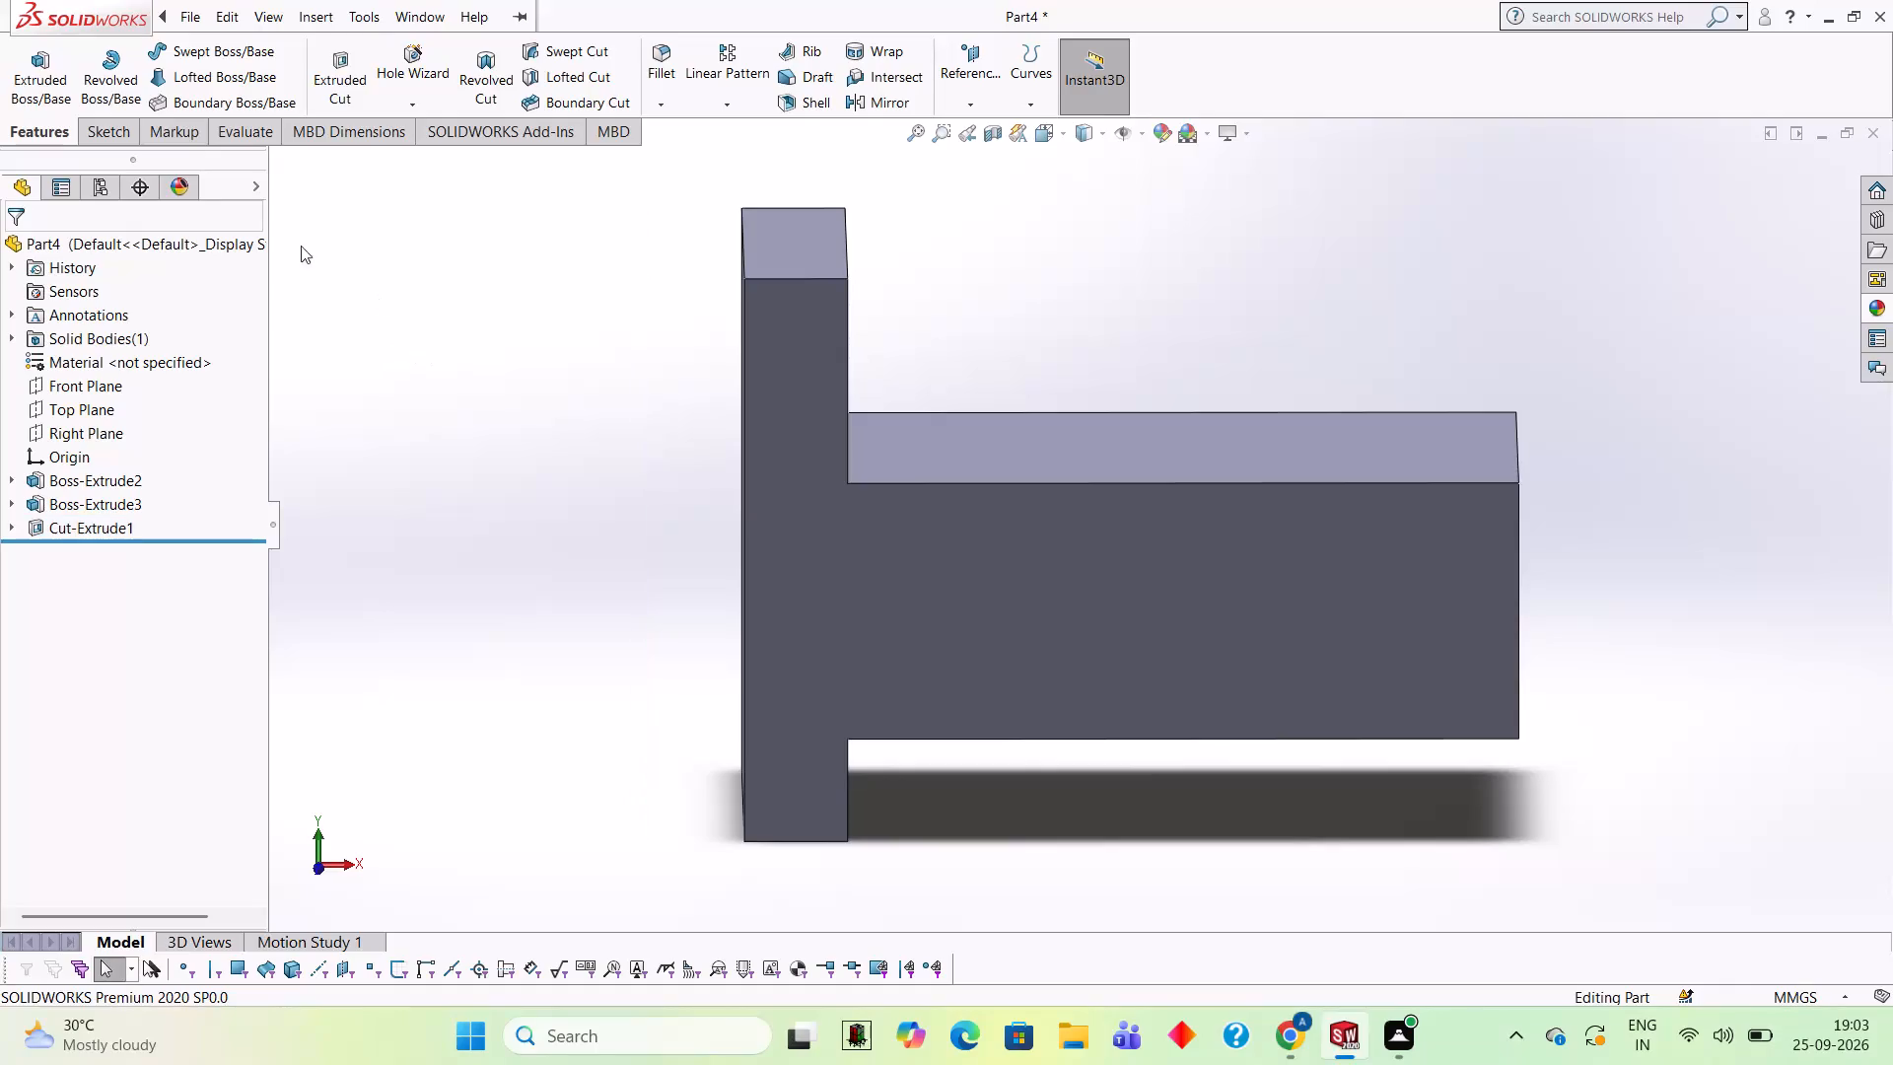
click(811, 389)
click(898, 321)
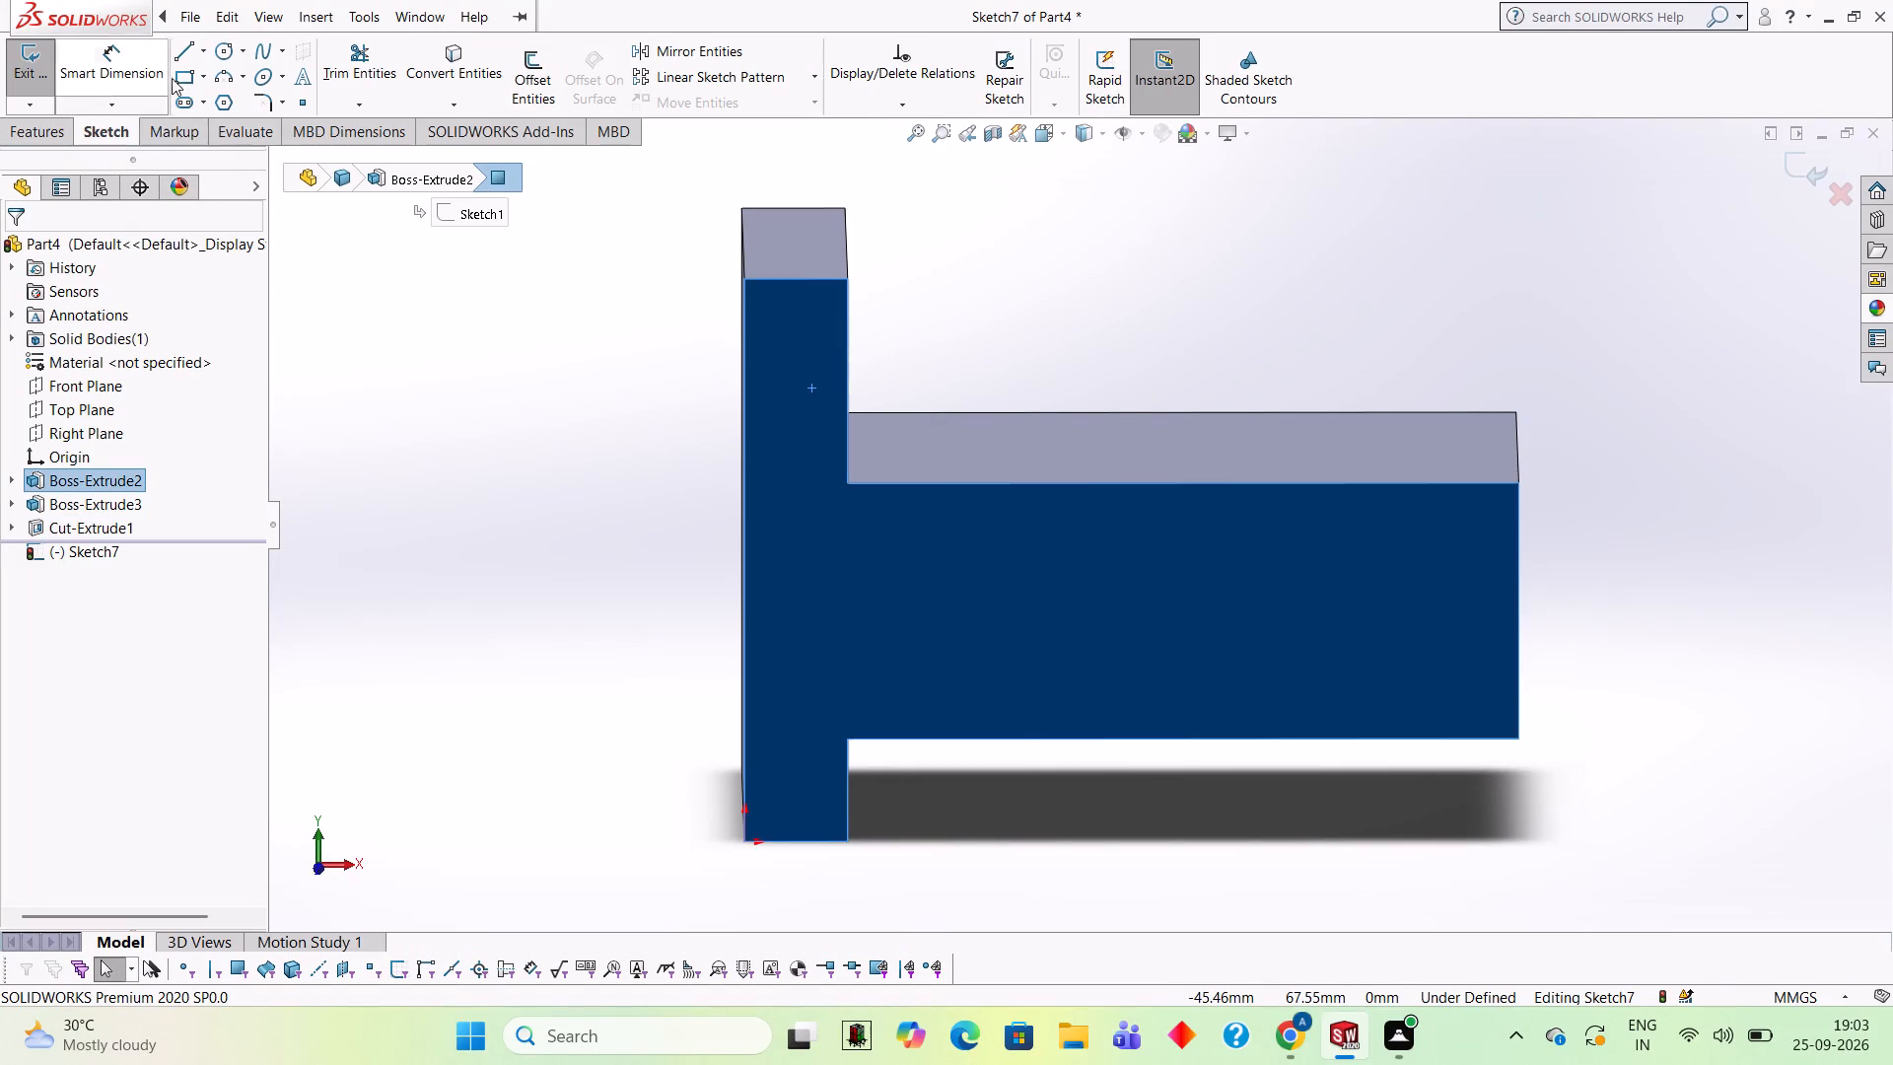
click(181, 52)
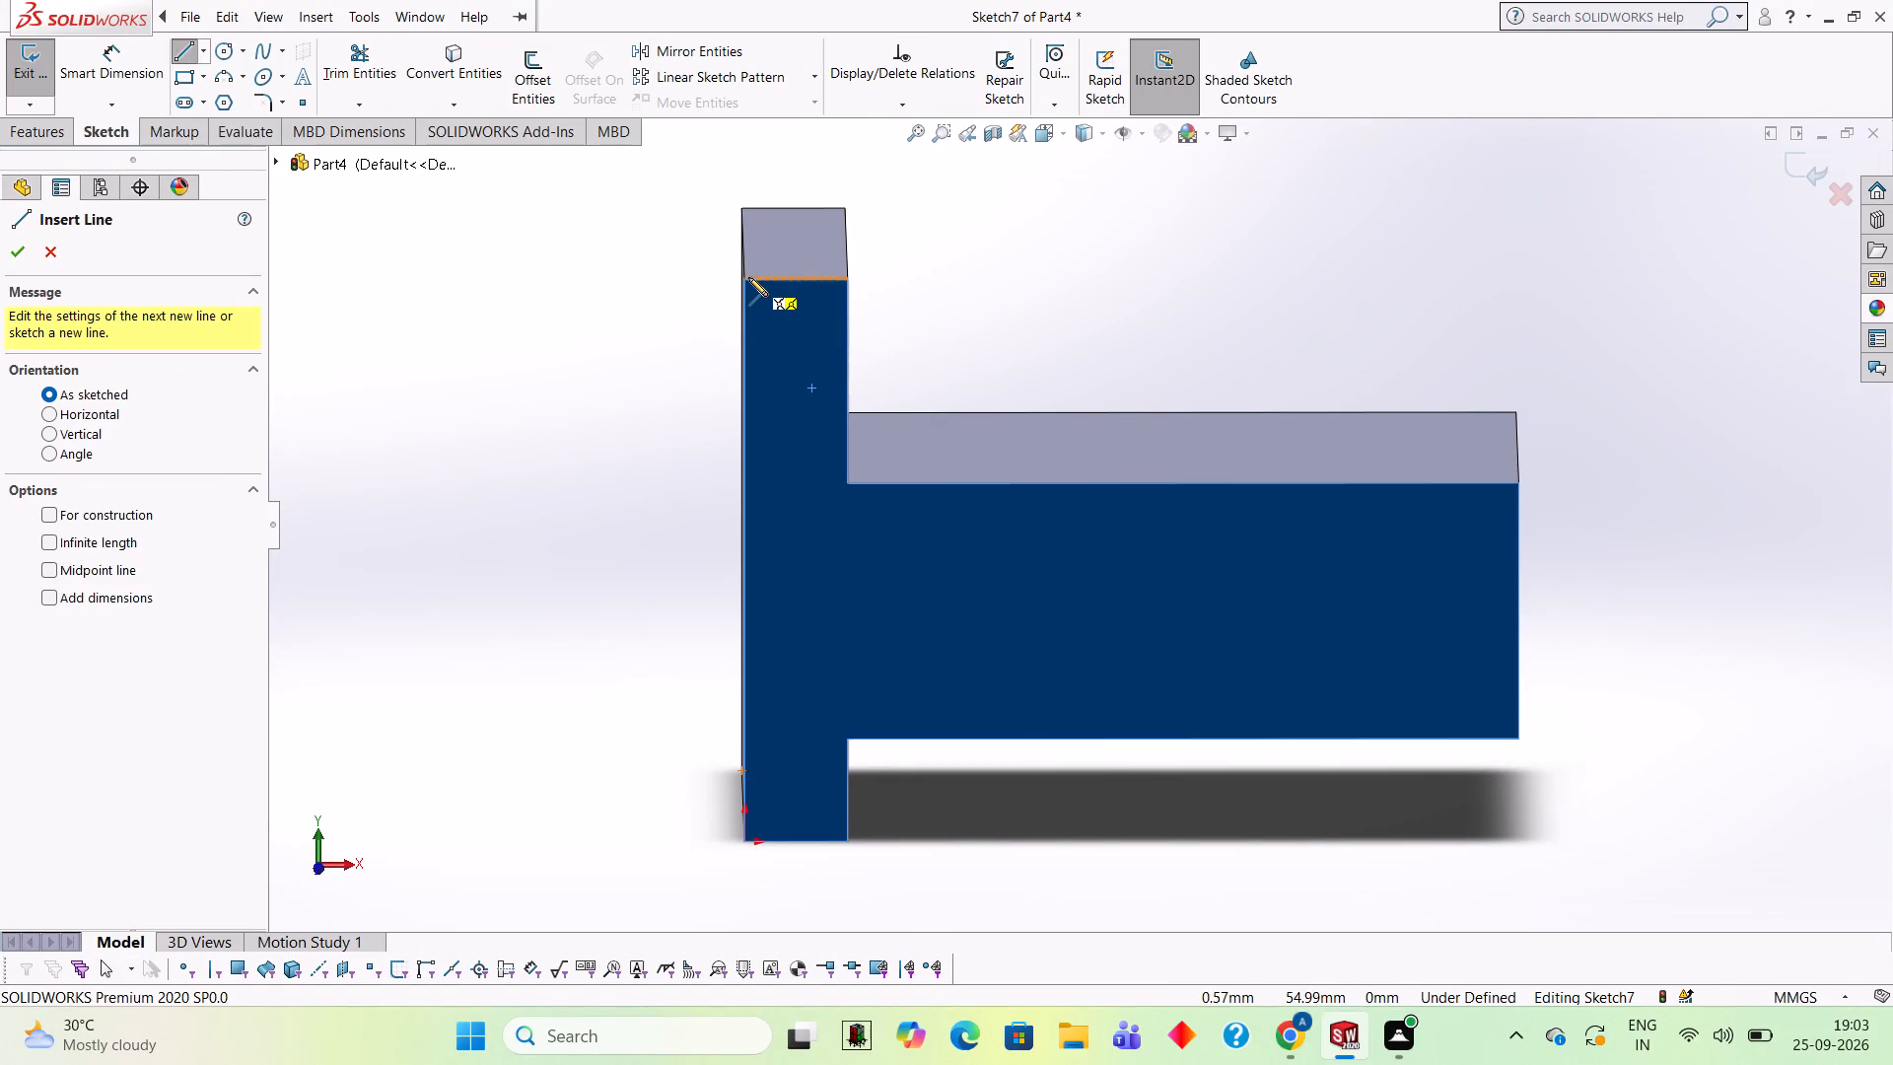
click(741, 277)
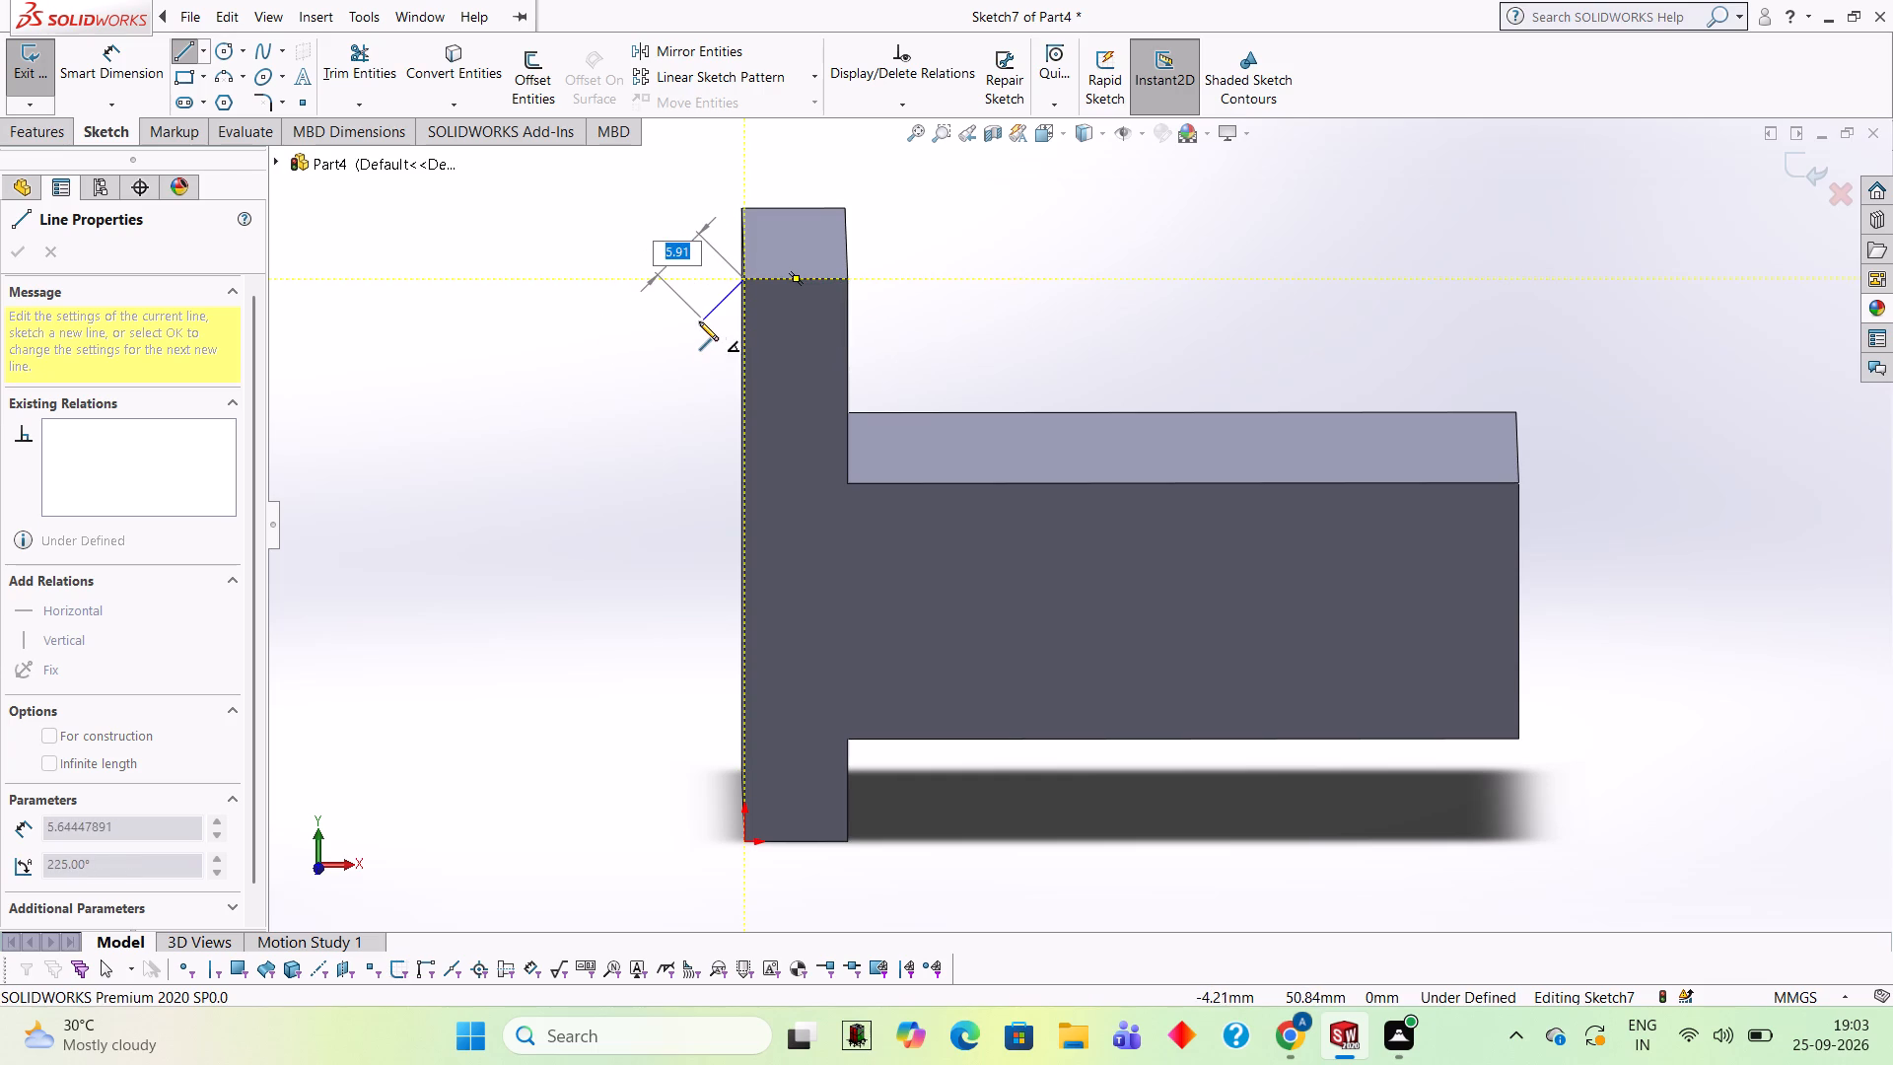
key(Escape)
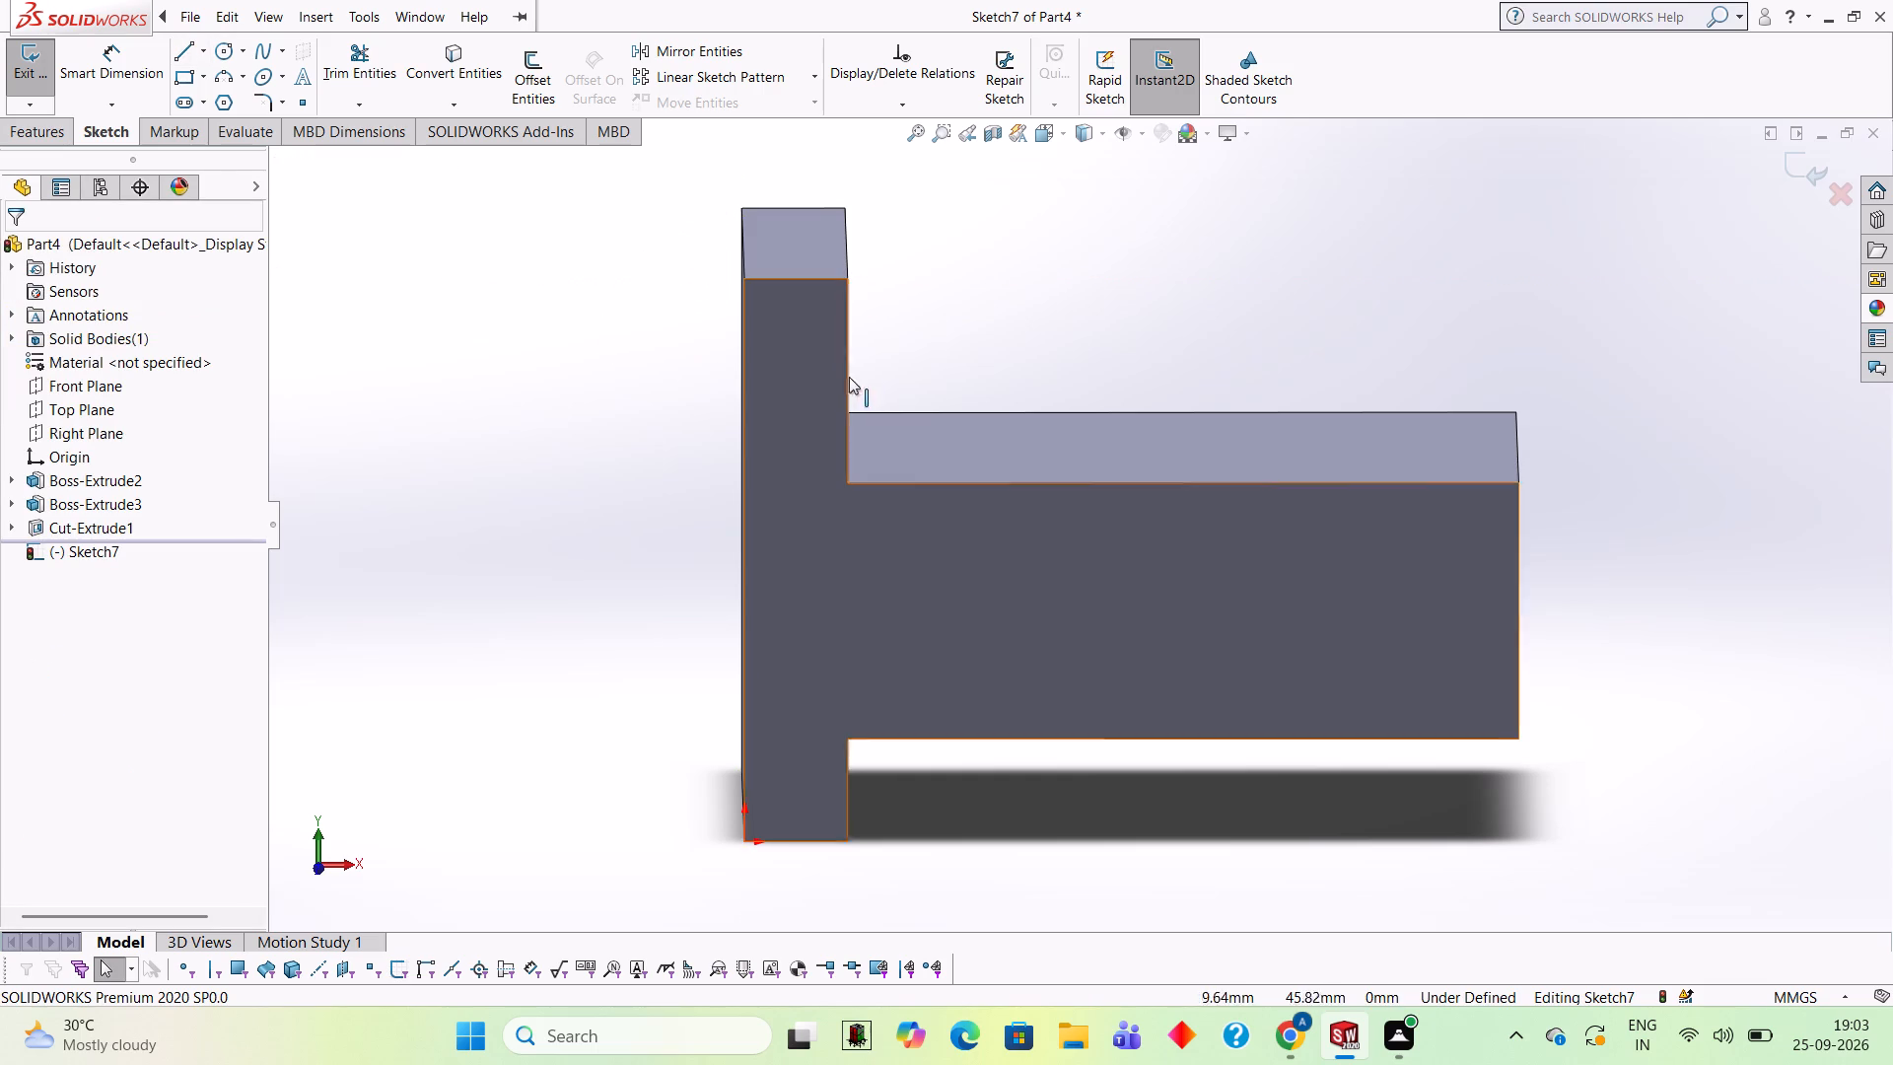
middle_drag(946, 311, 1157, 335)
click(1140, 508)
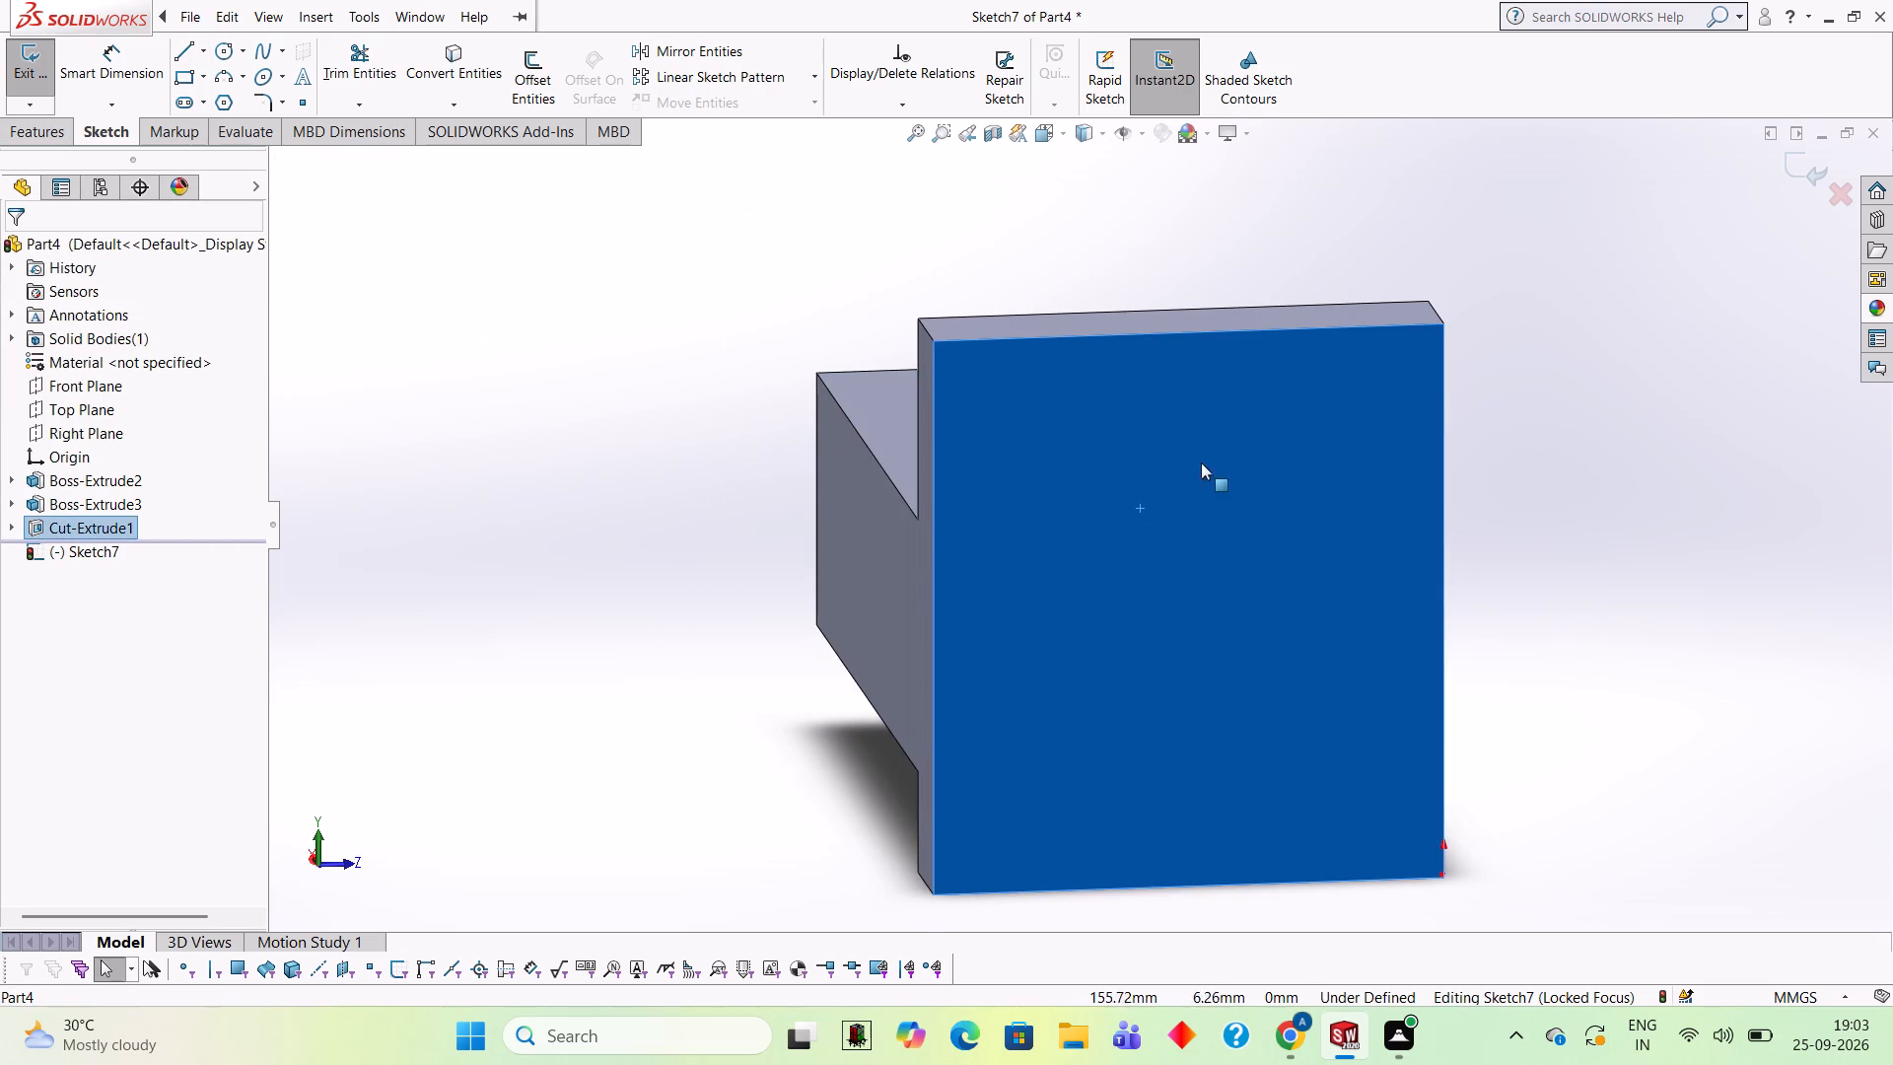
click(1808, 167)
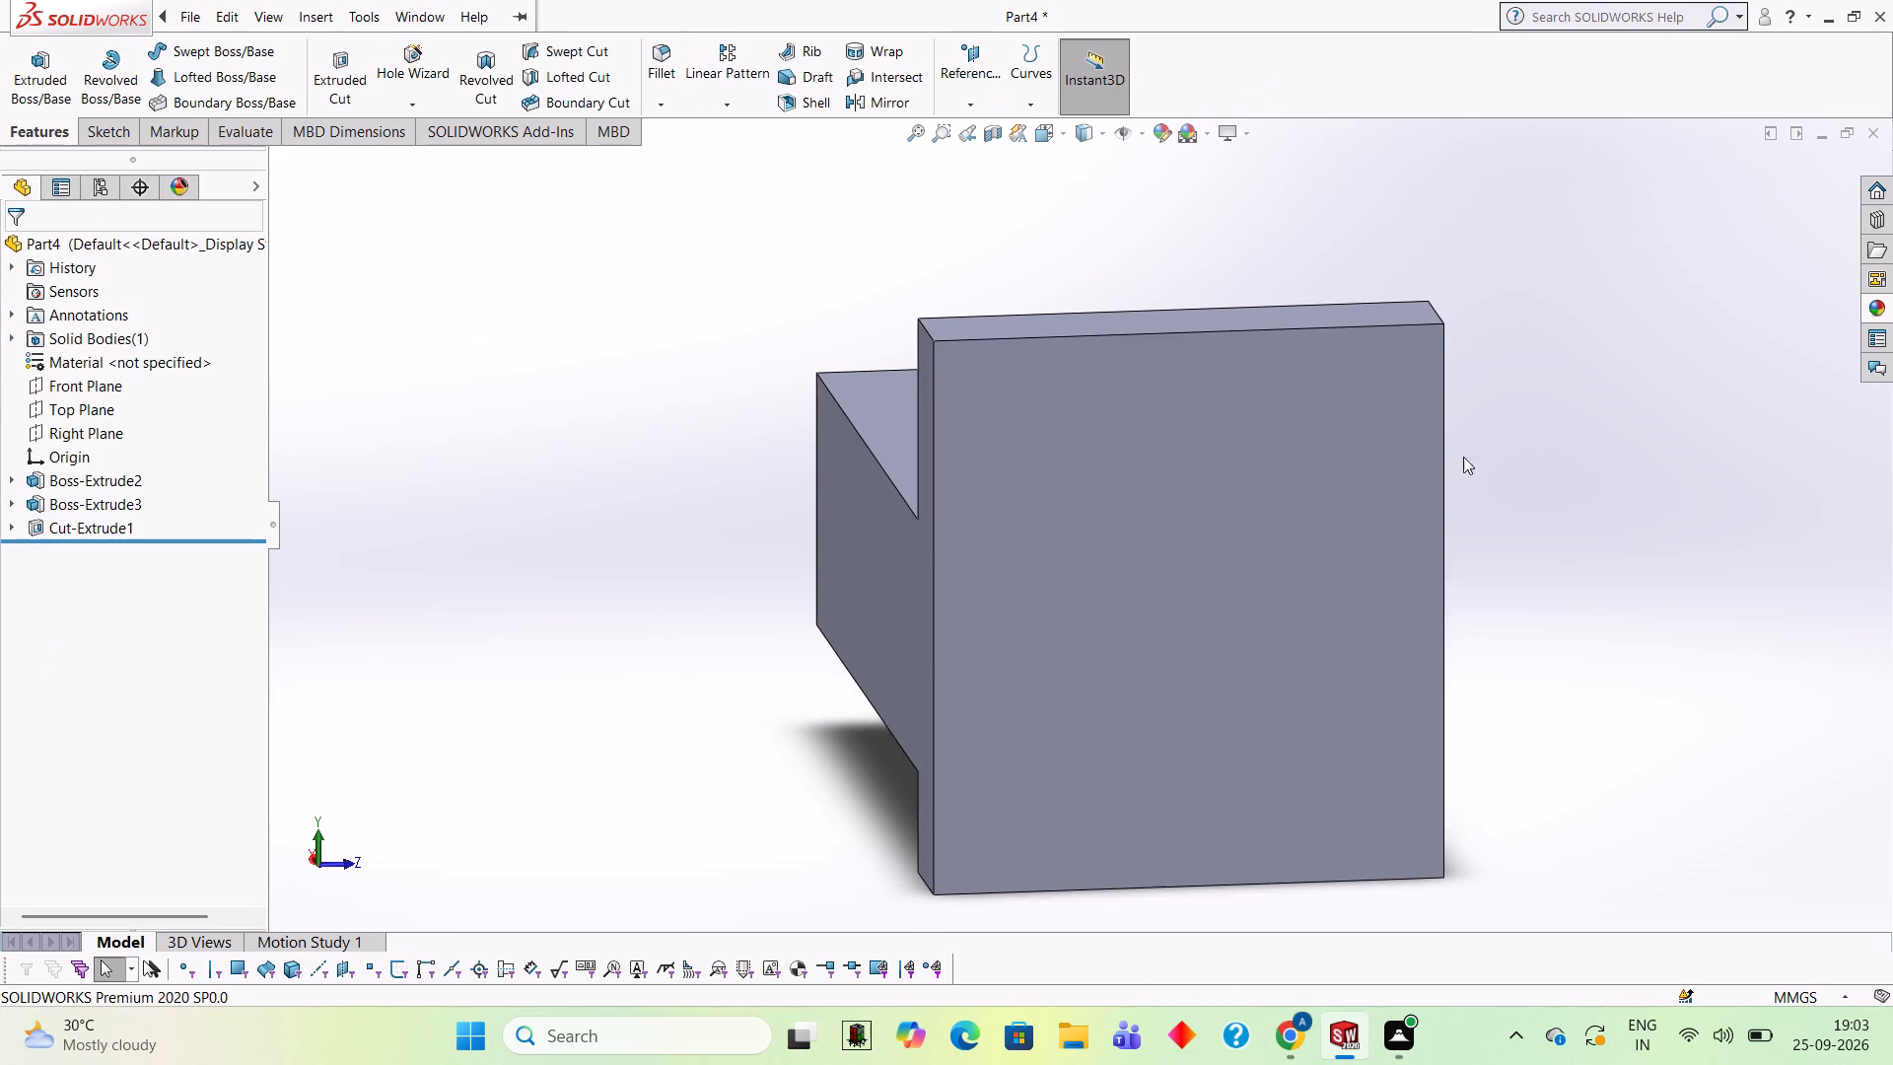
Sketch a closed 50 by 55 mm rectangle of lines on the upright wall's large outer face, tracing its four edges.
click(1269, 593)
click(1269, 584)
click(1350, 534)
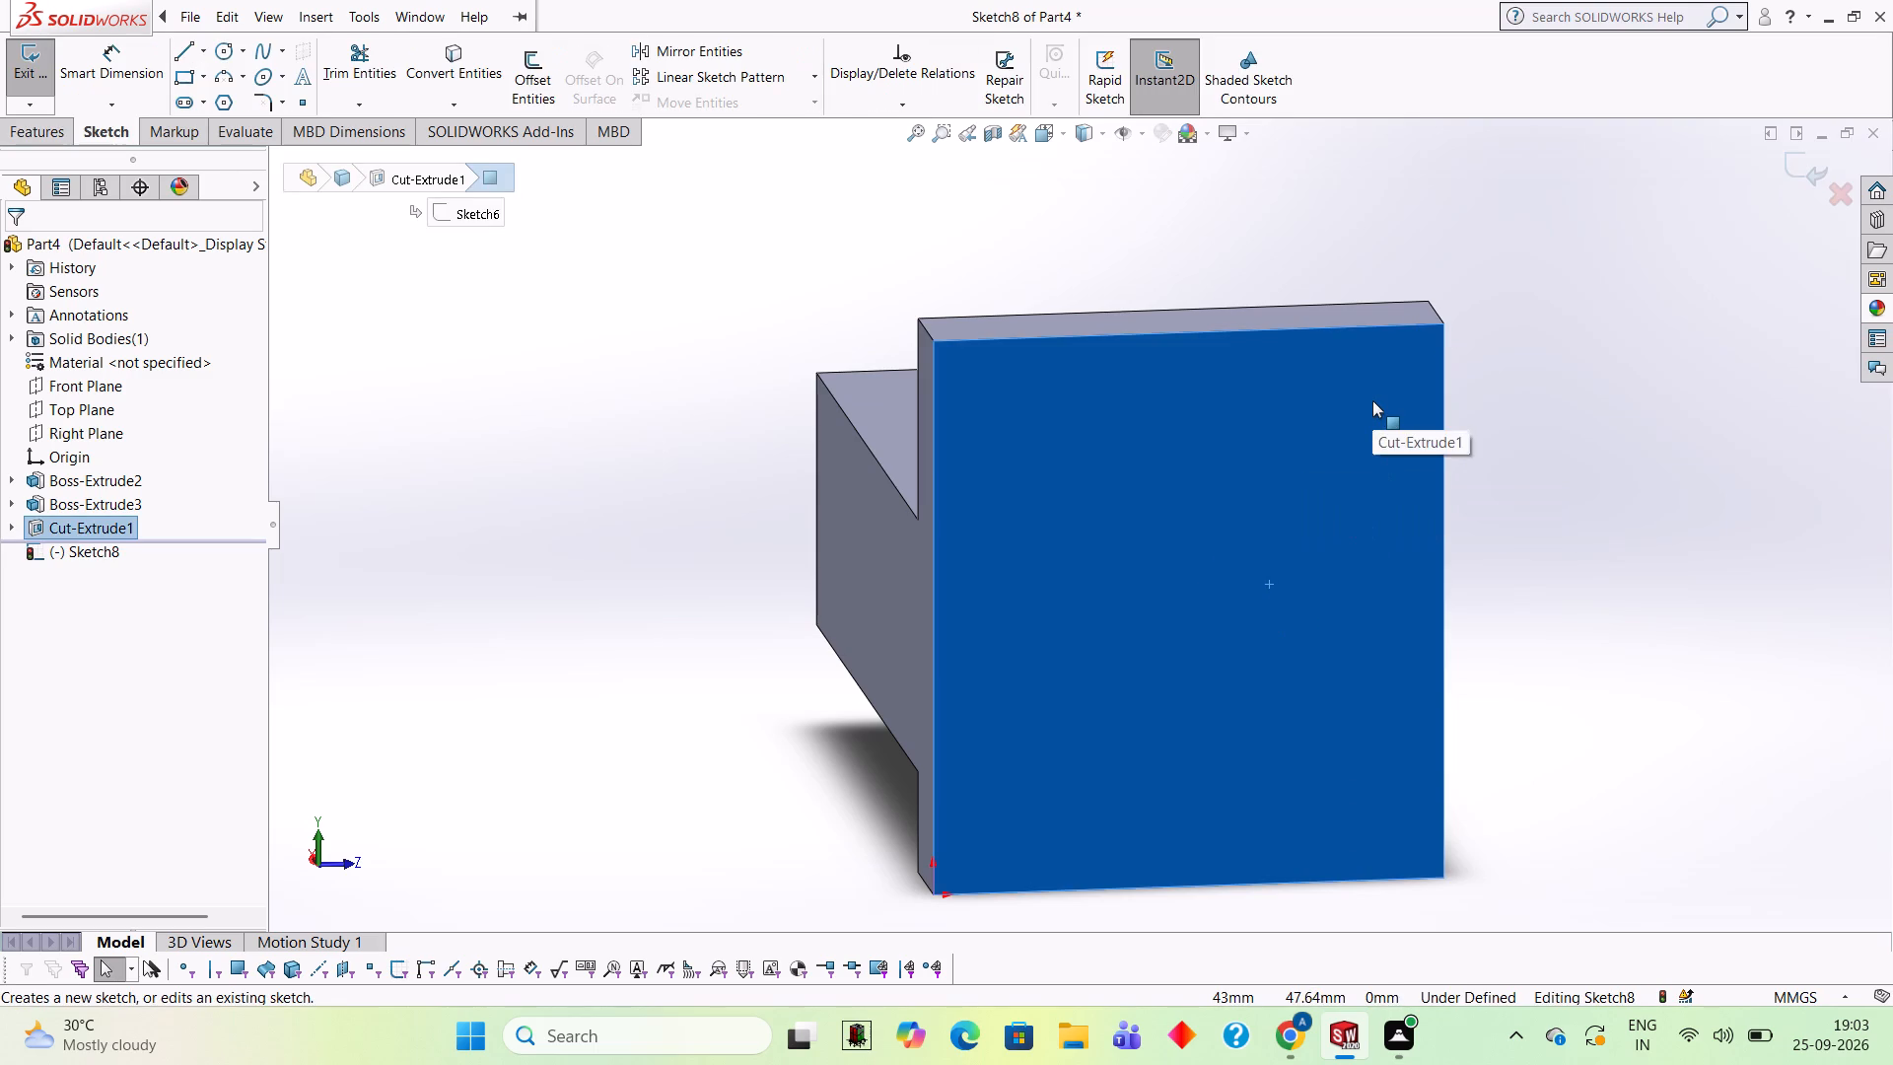
key(ctrl+8)
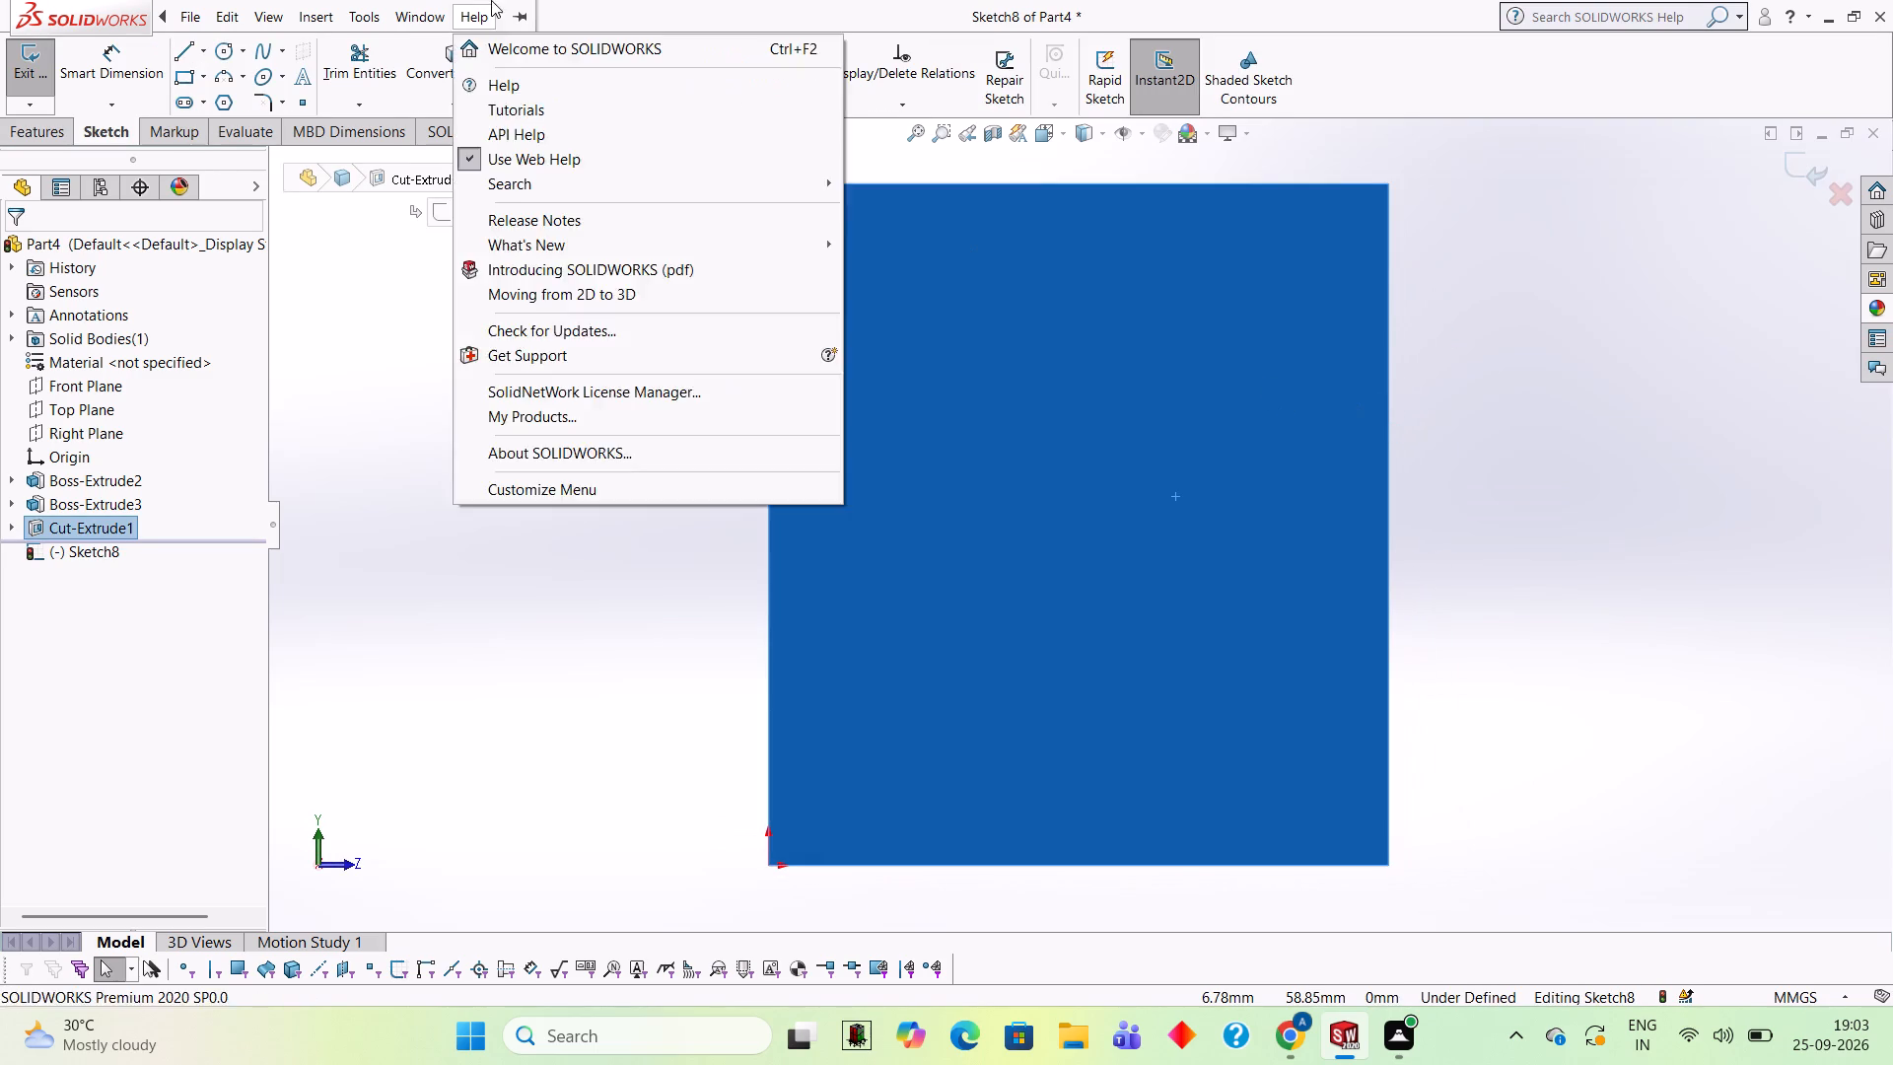
click(178, 58)
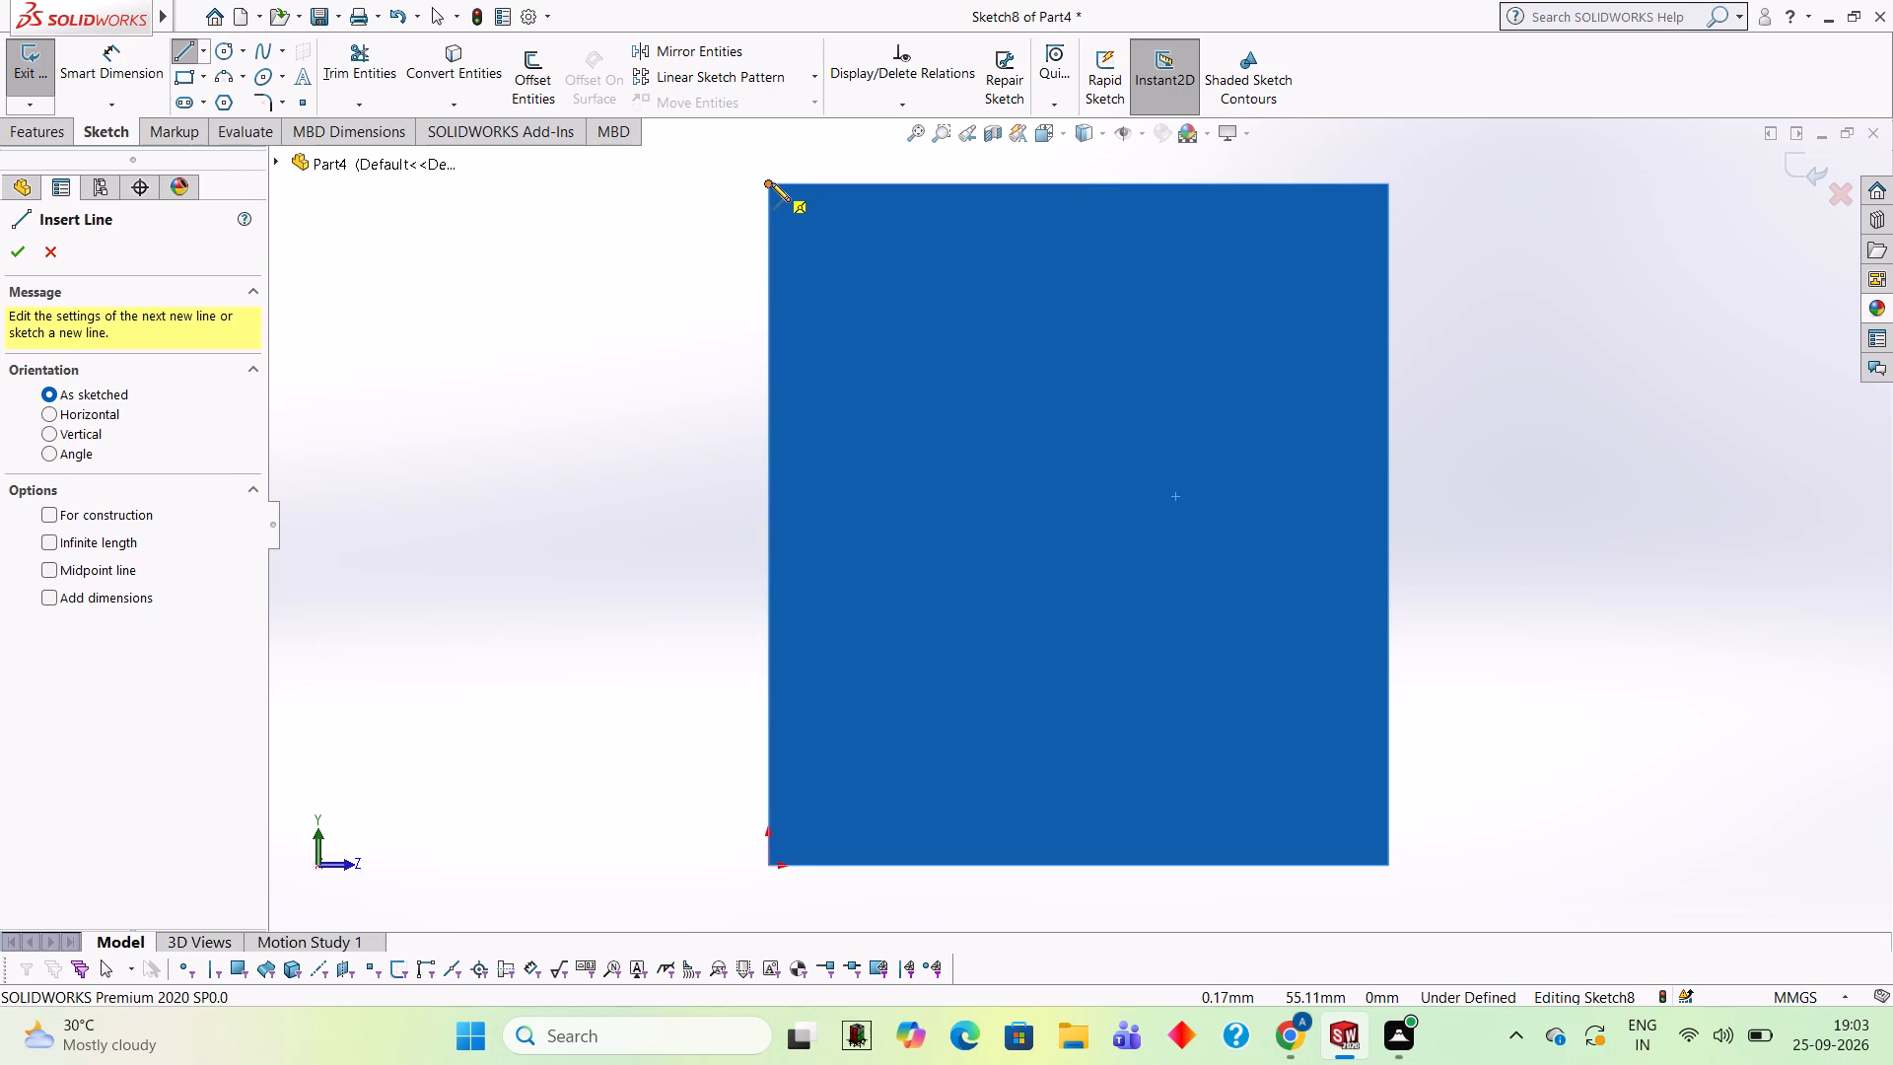
click(771, 182)
click(1387, 180)
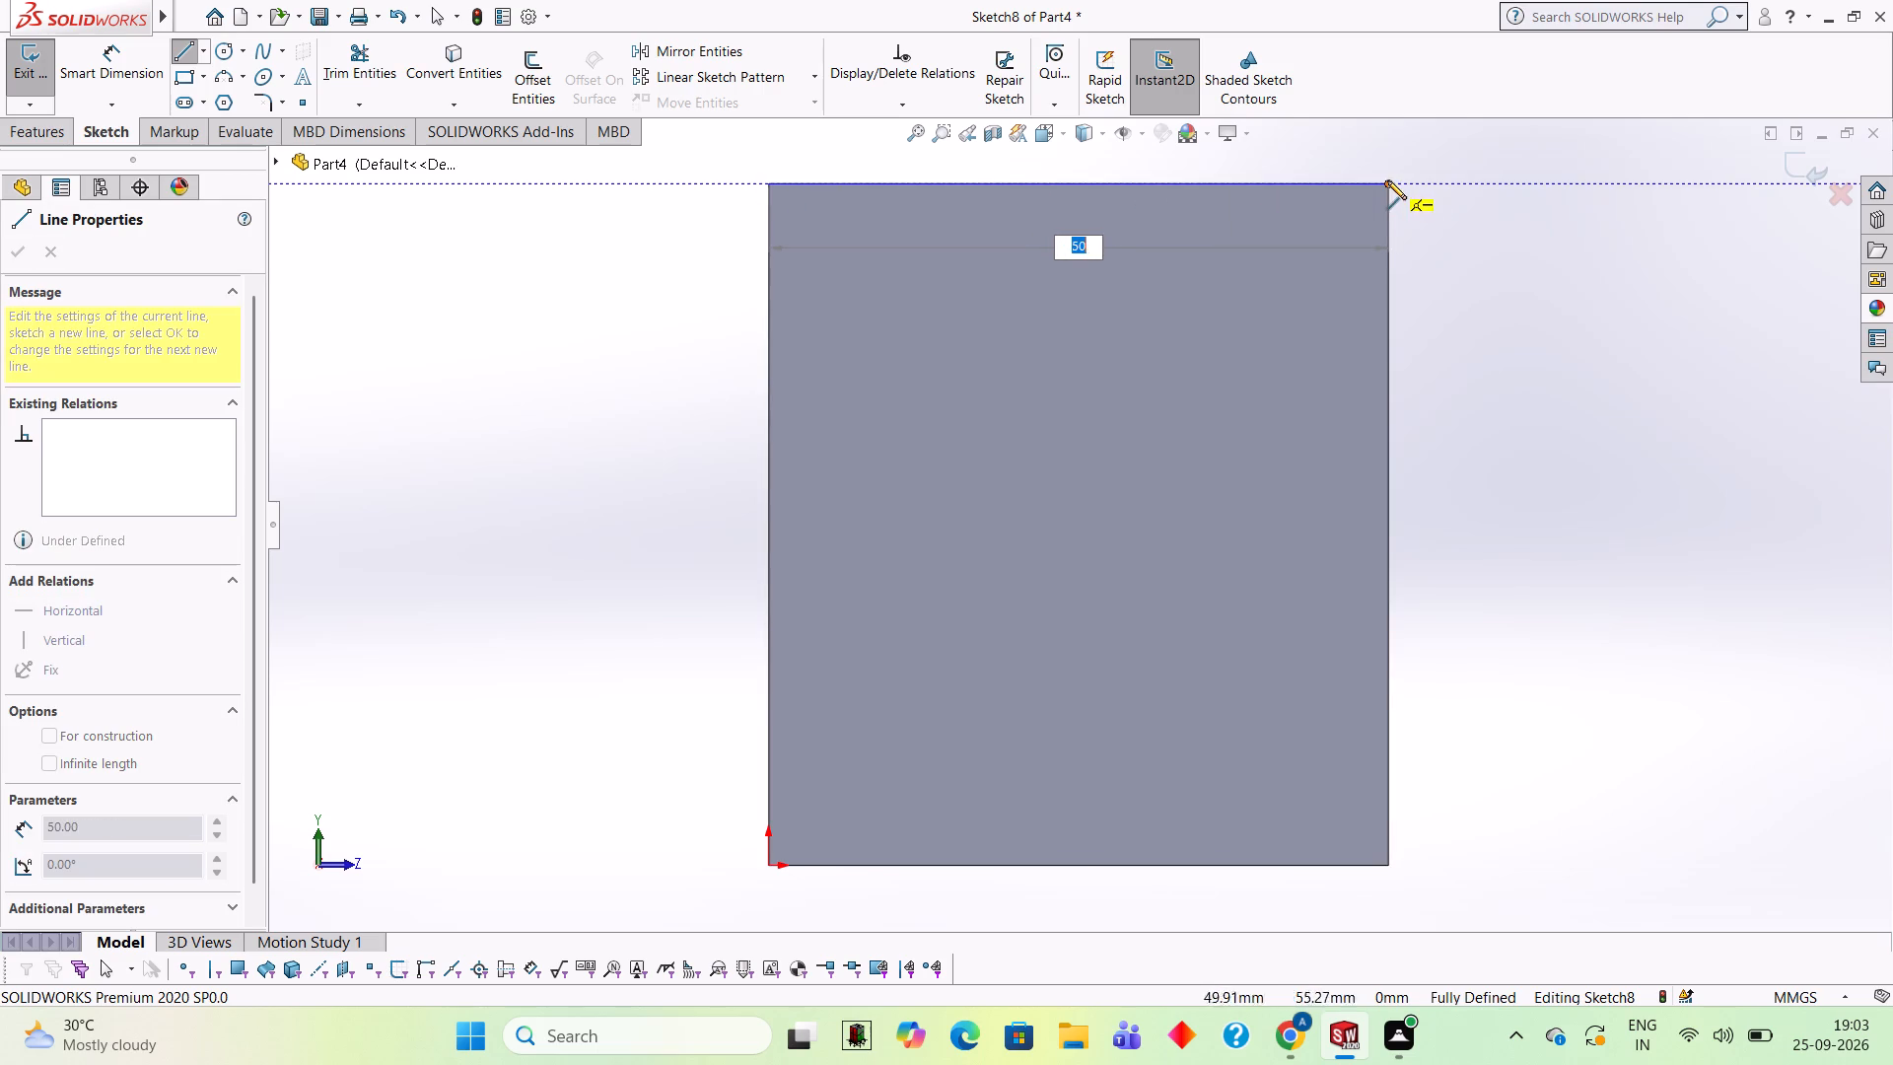
click(1385, 866)
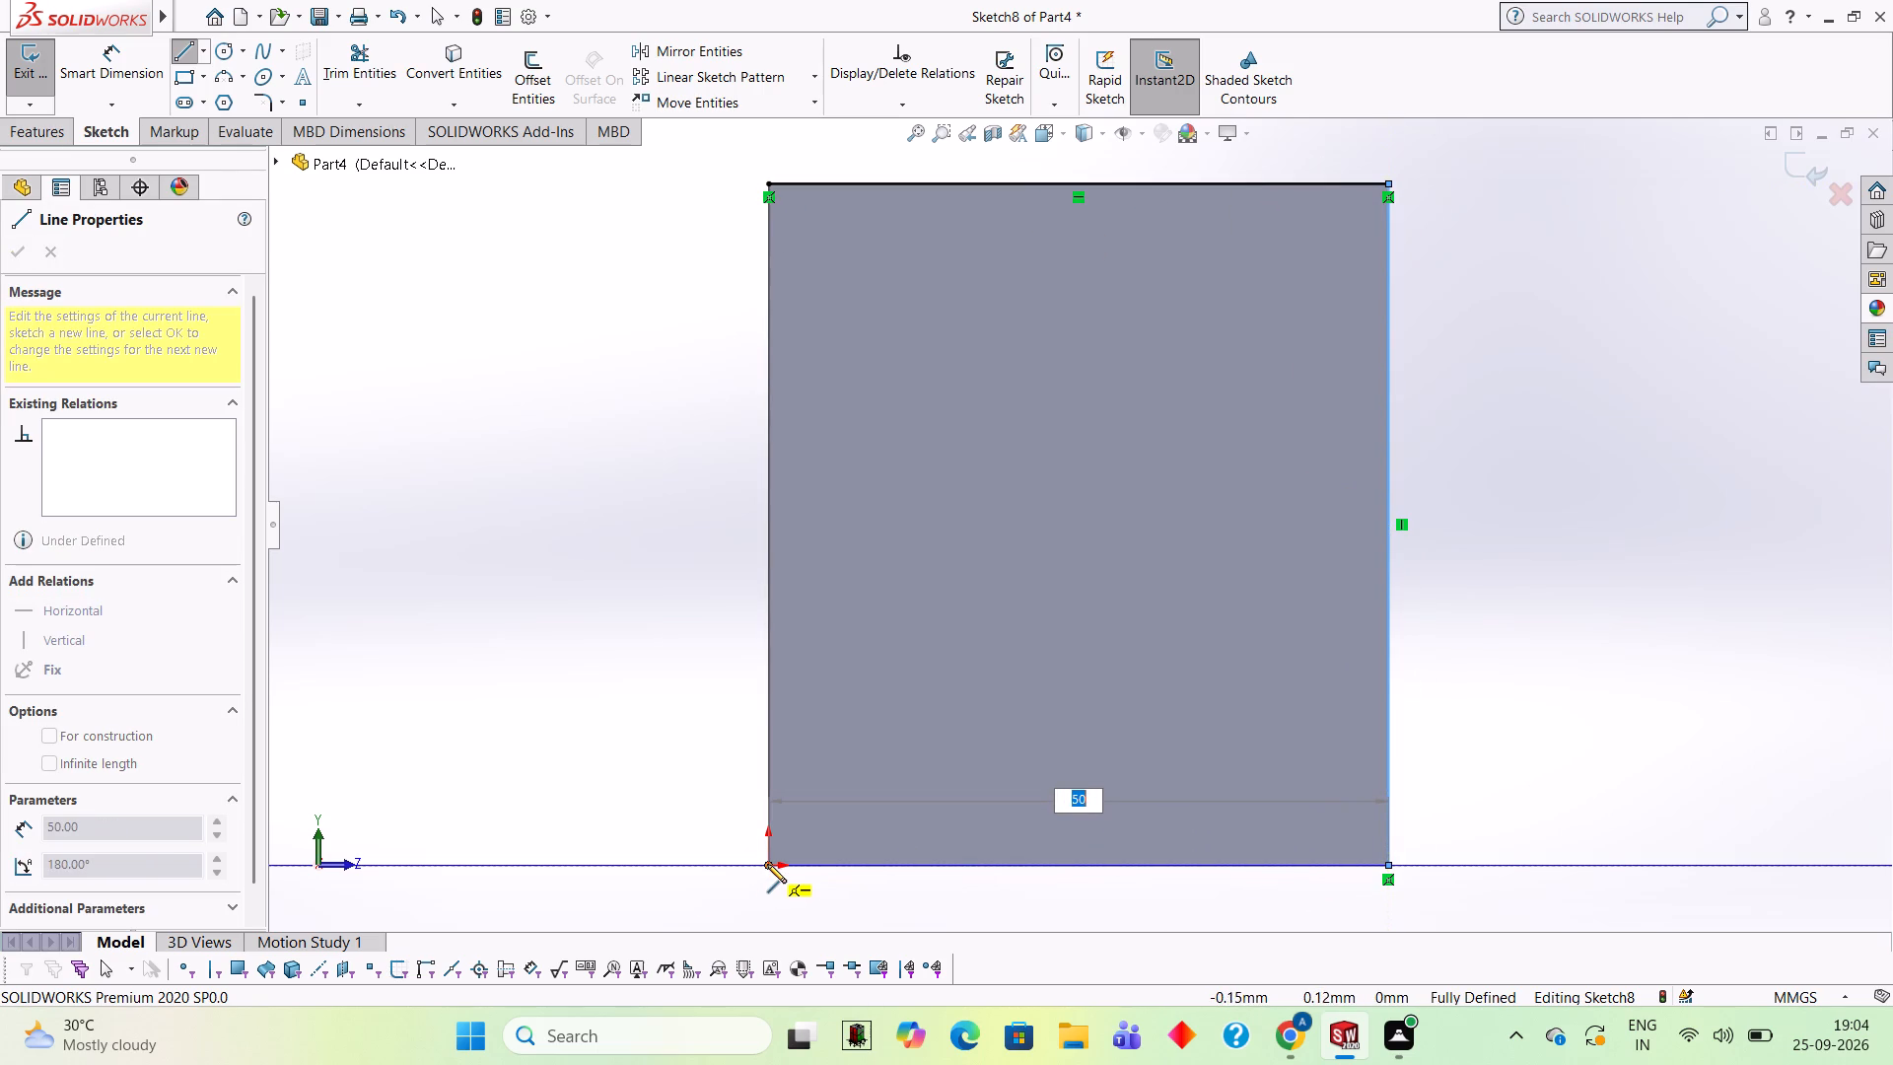
click(767, 864)
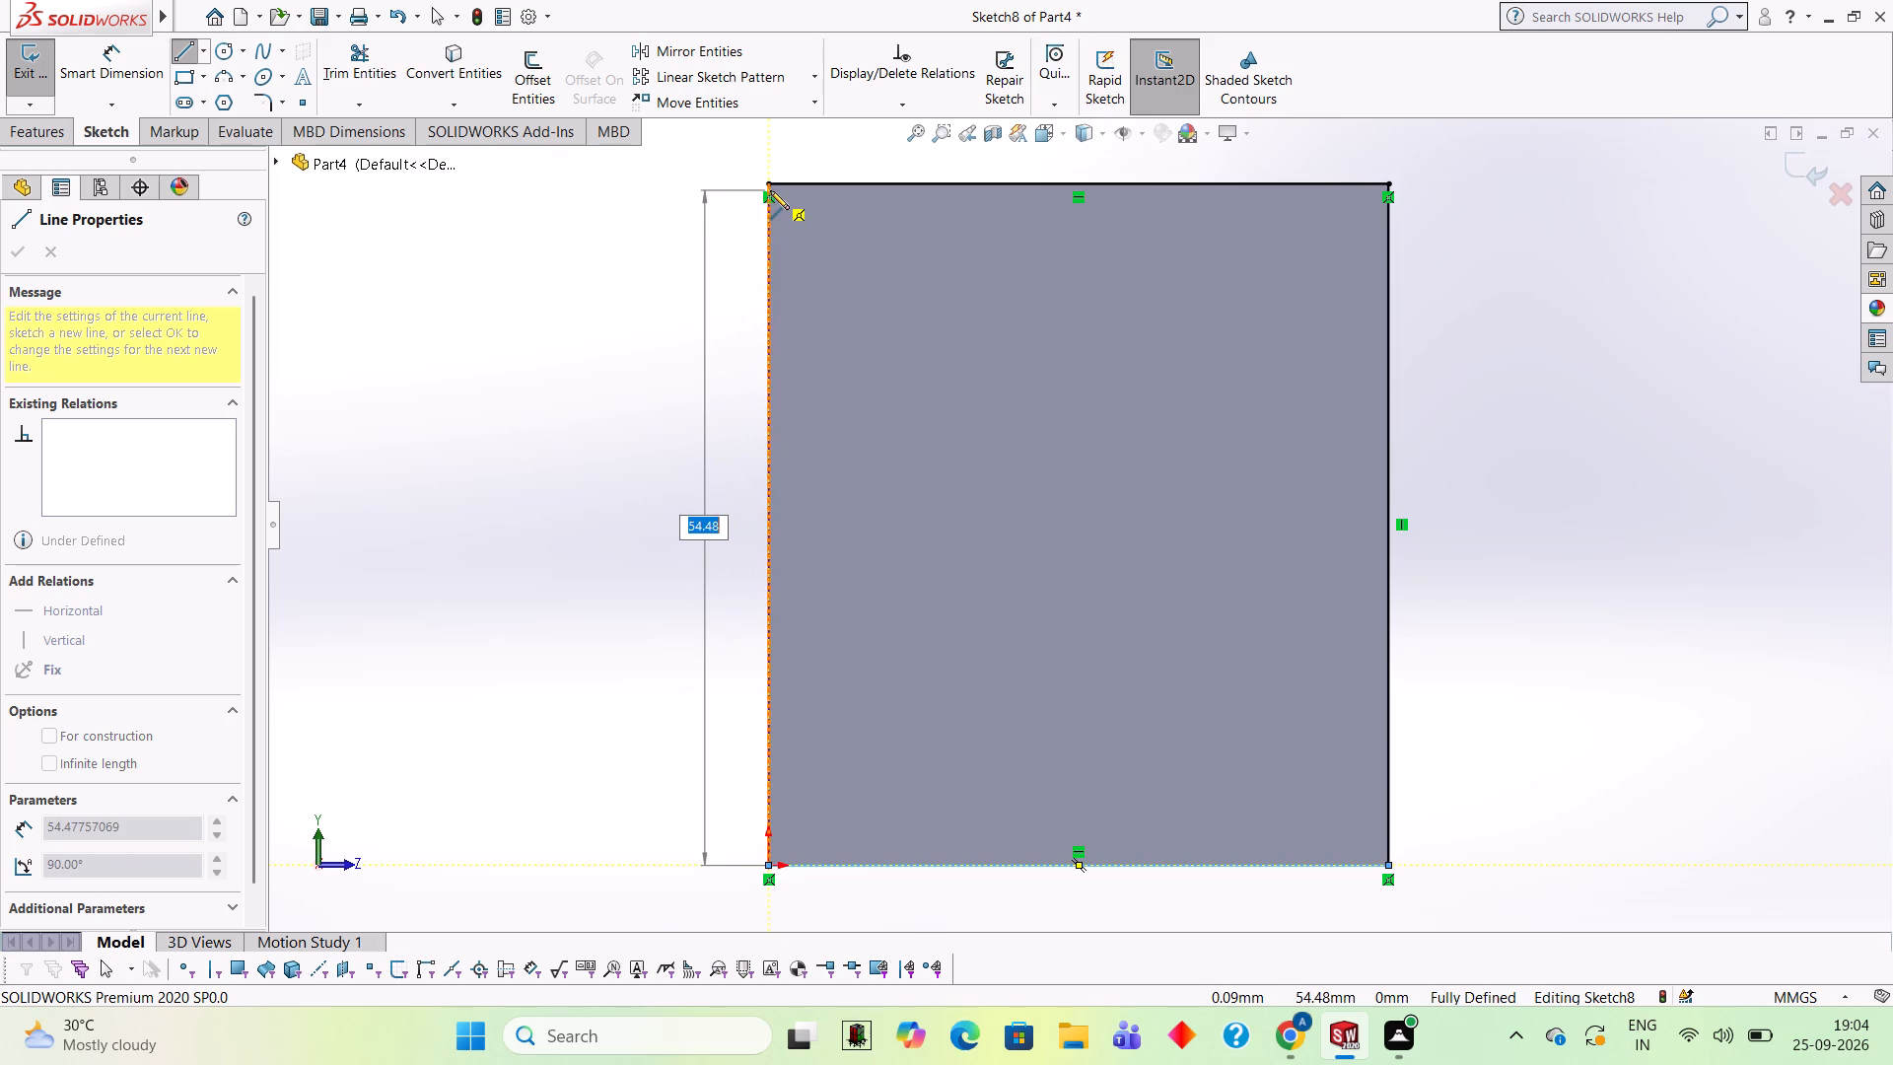
click(764, 183)
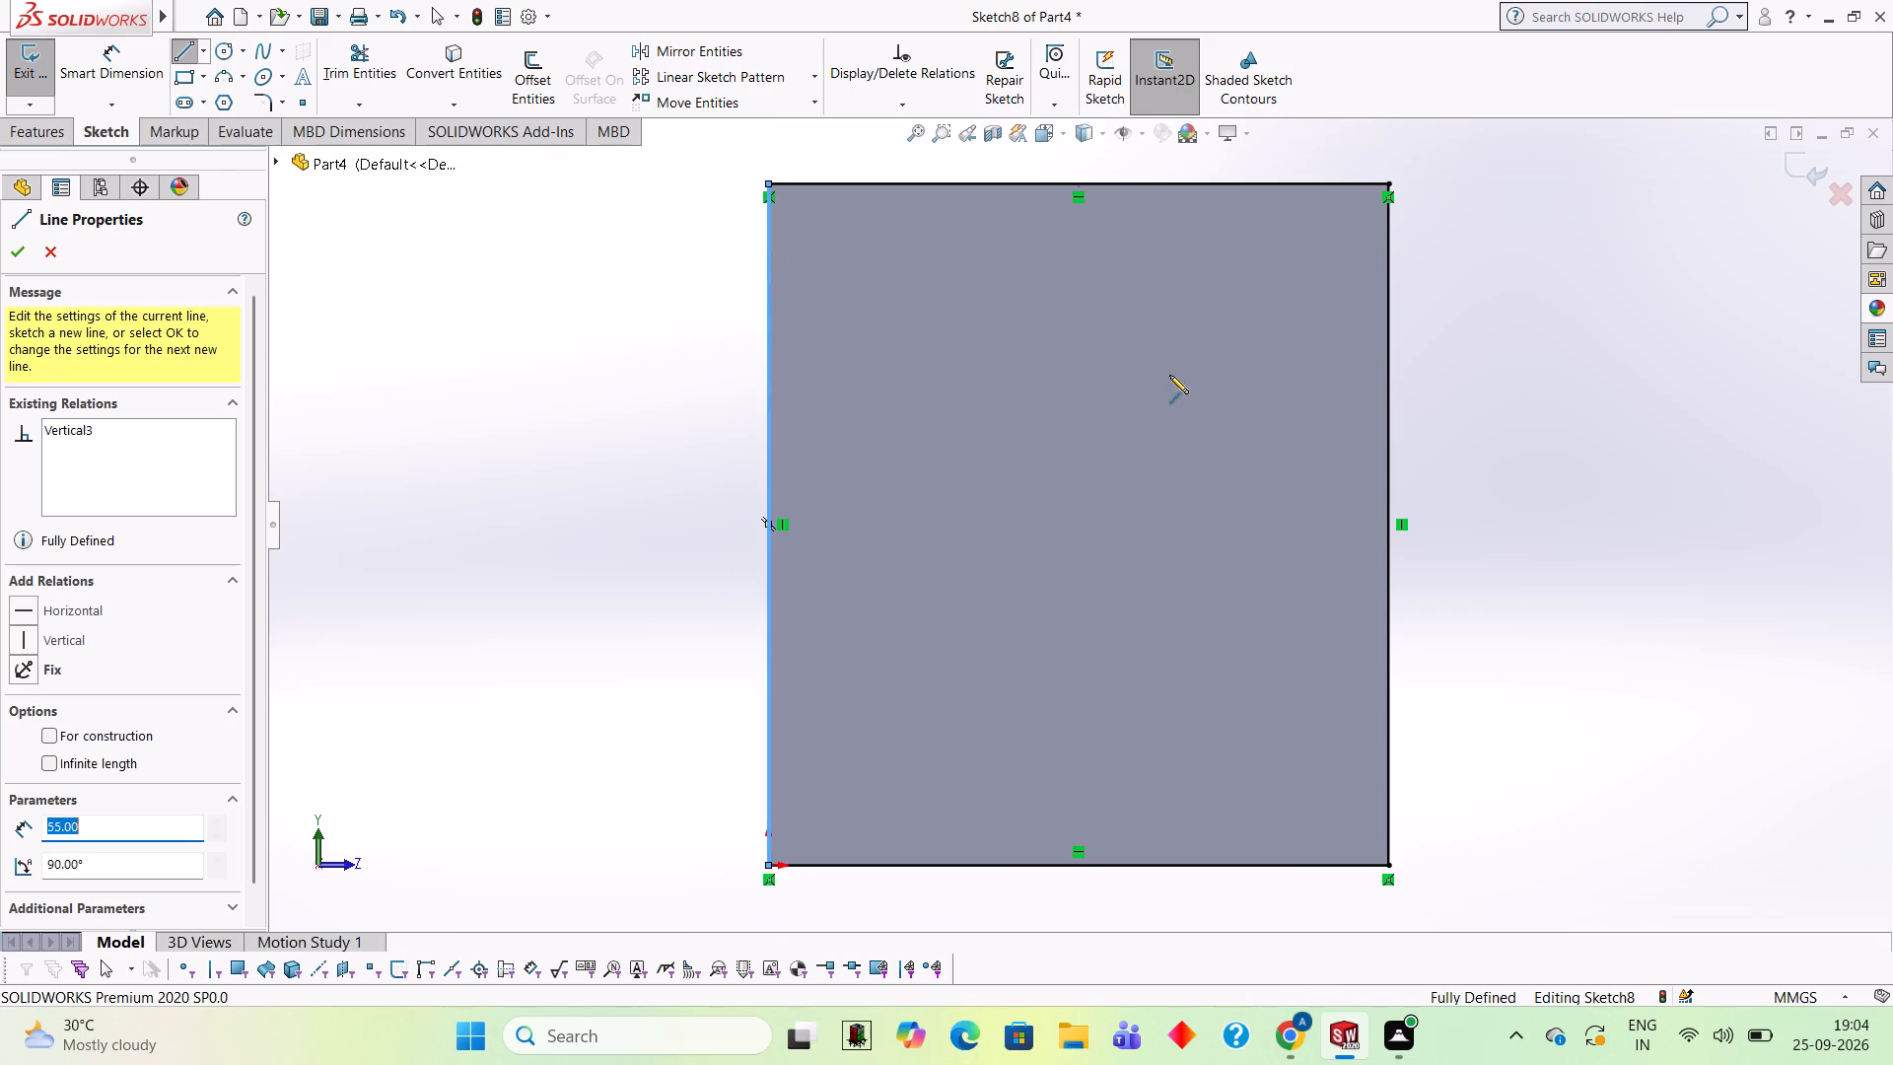
Extrude the rectangle 5 mm outward from the wall's outer face, merged with the existing body.
click(44, 126)
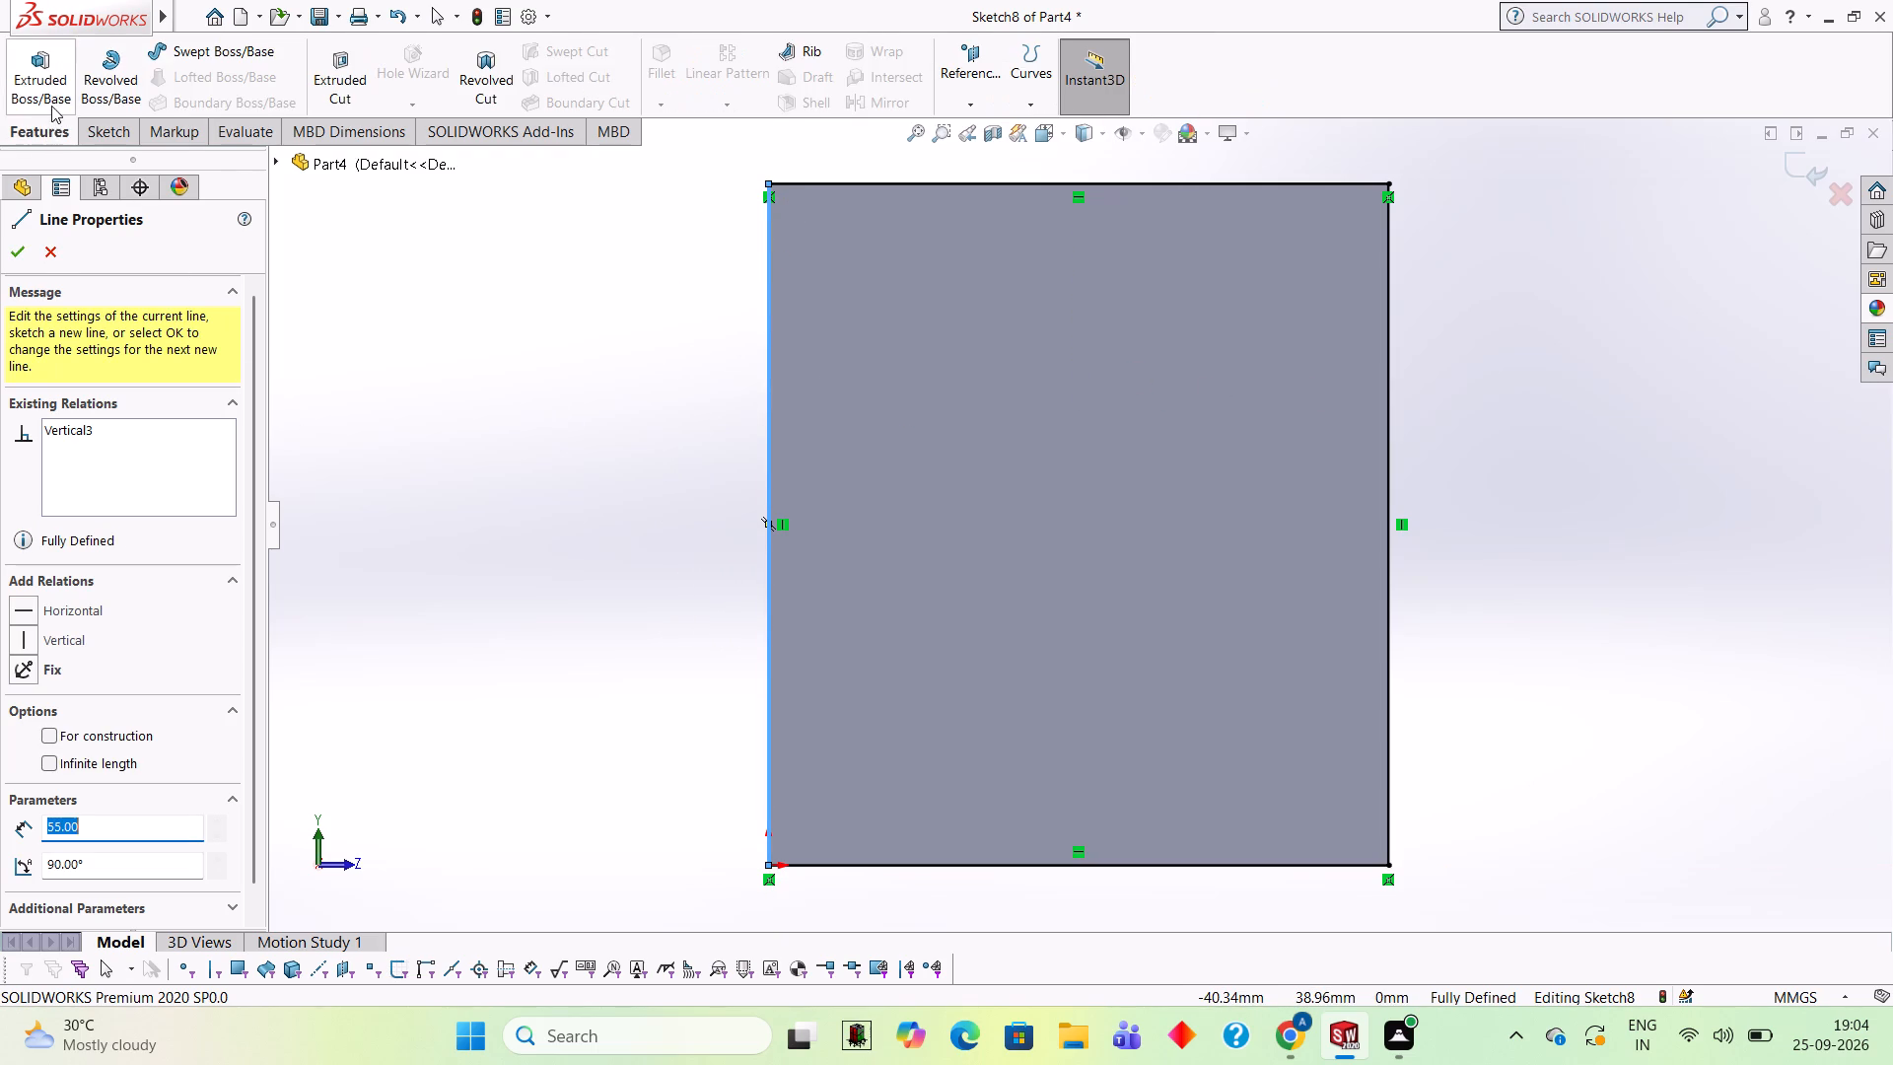
click(54, 100)
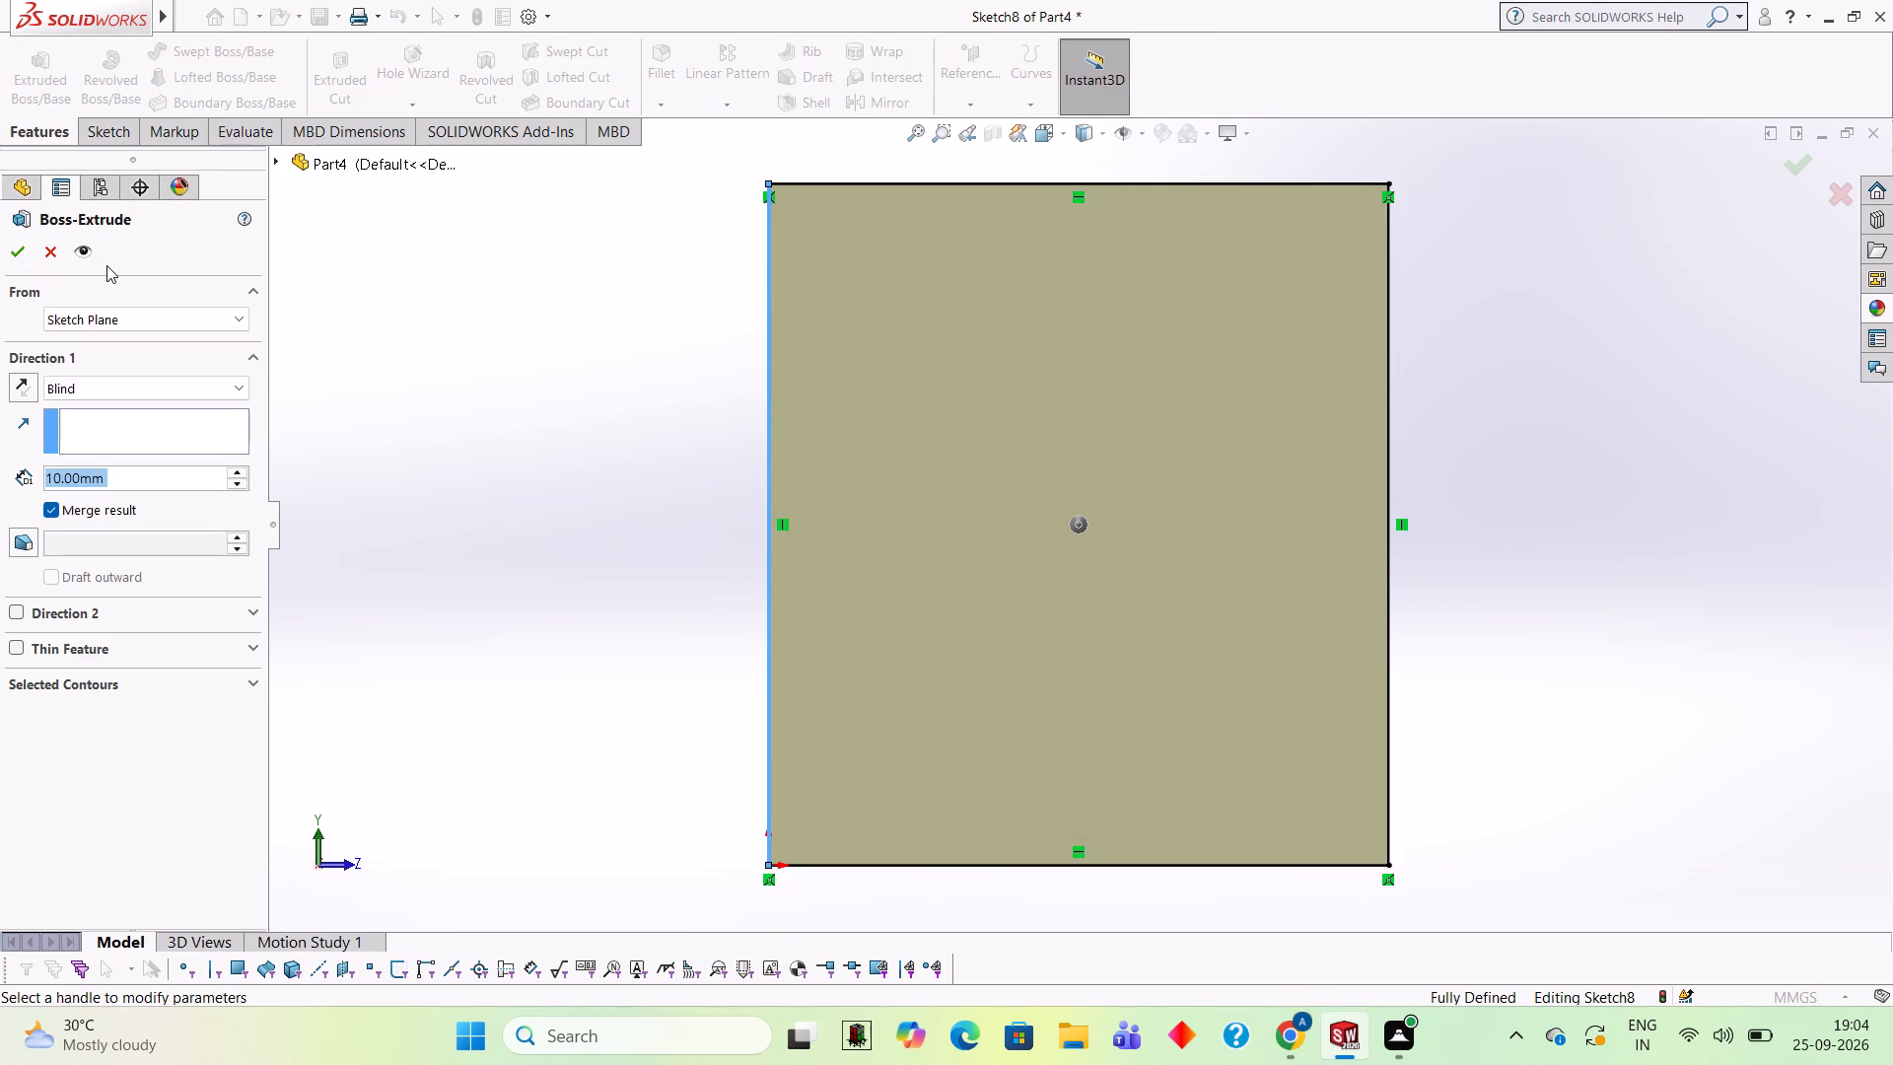
key(5)
key(Return)
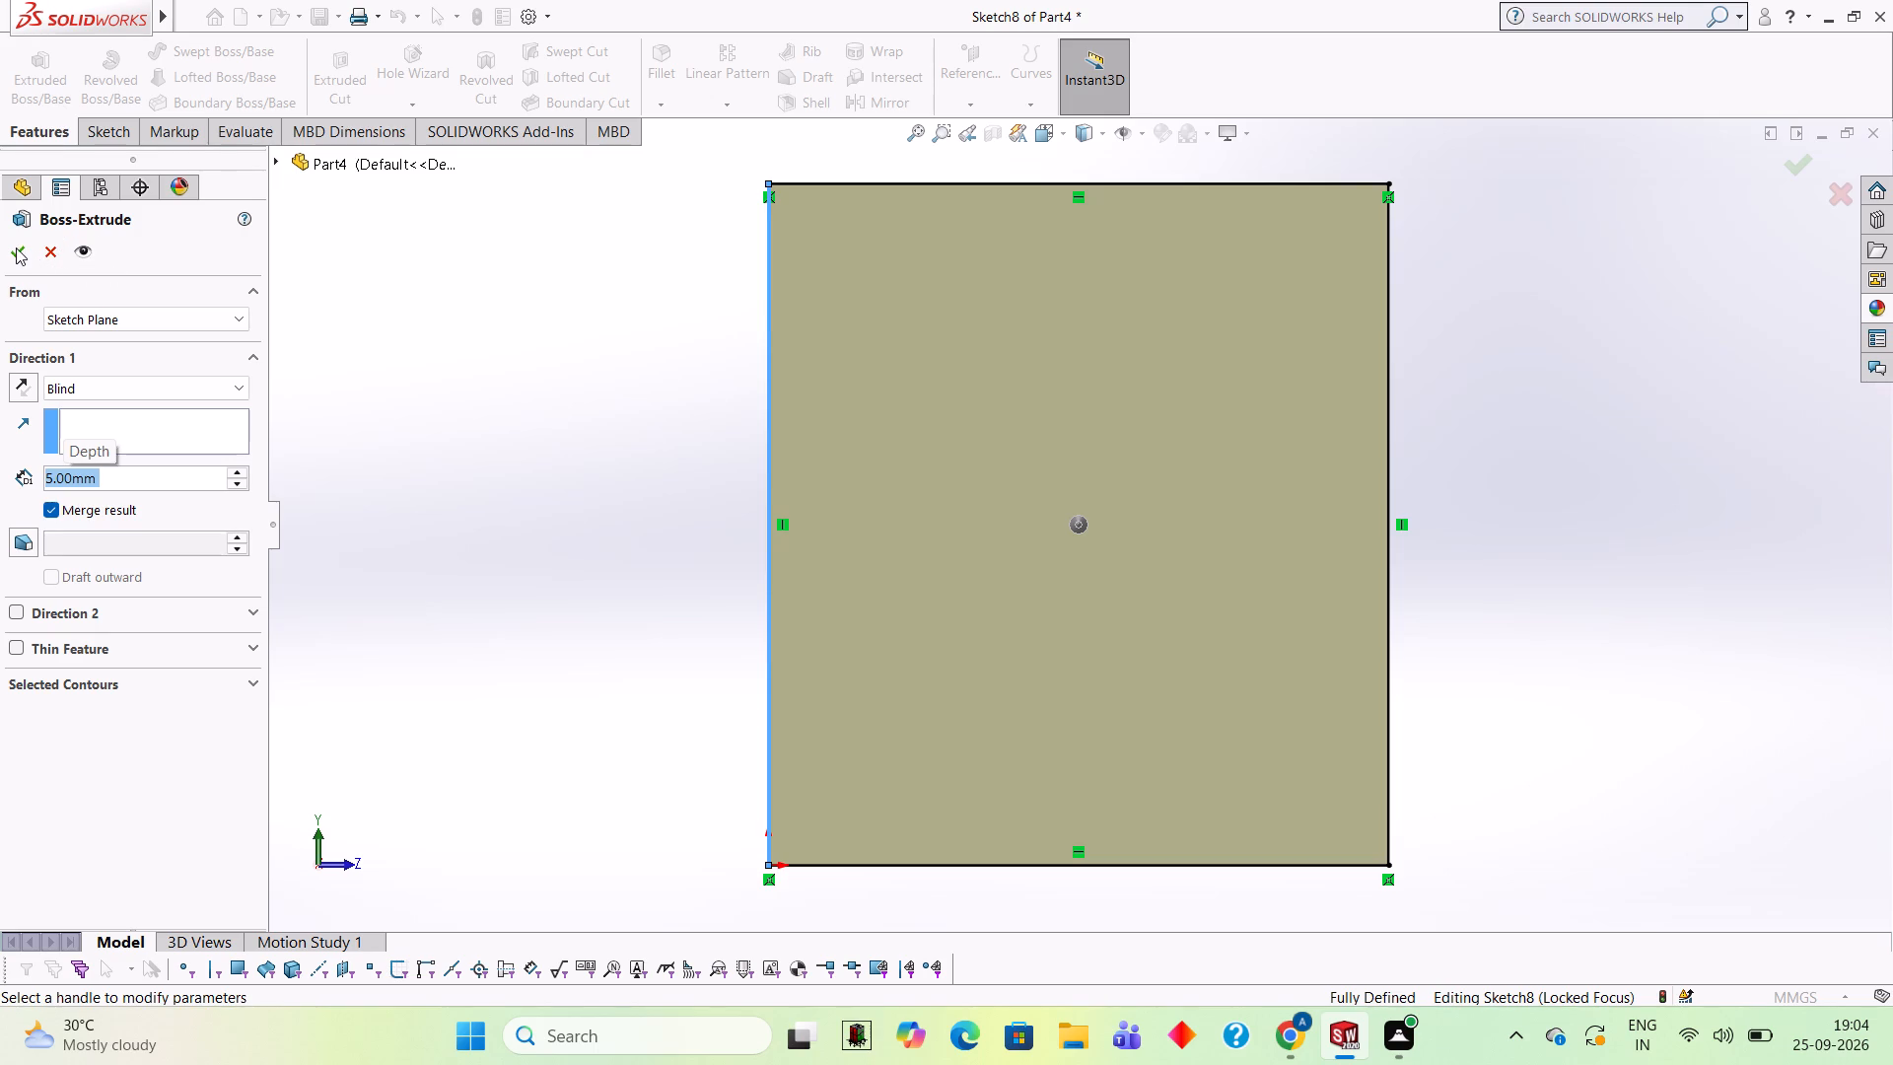
click(16, 248)
click(1744, 512)
middle_drag(1736, 501, 1629, 498)
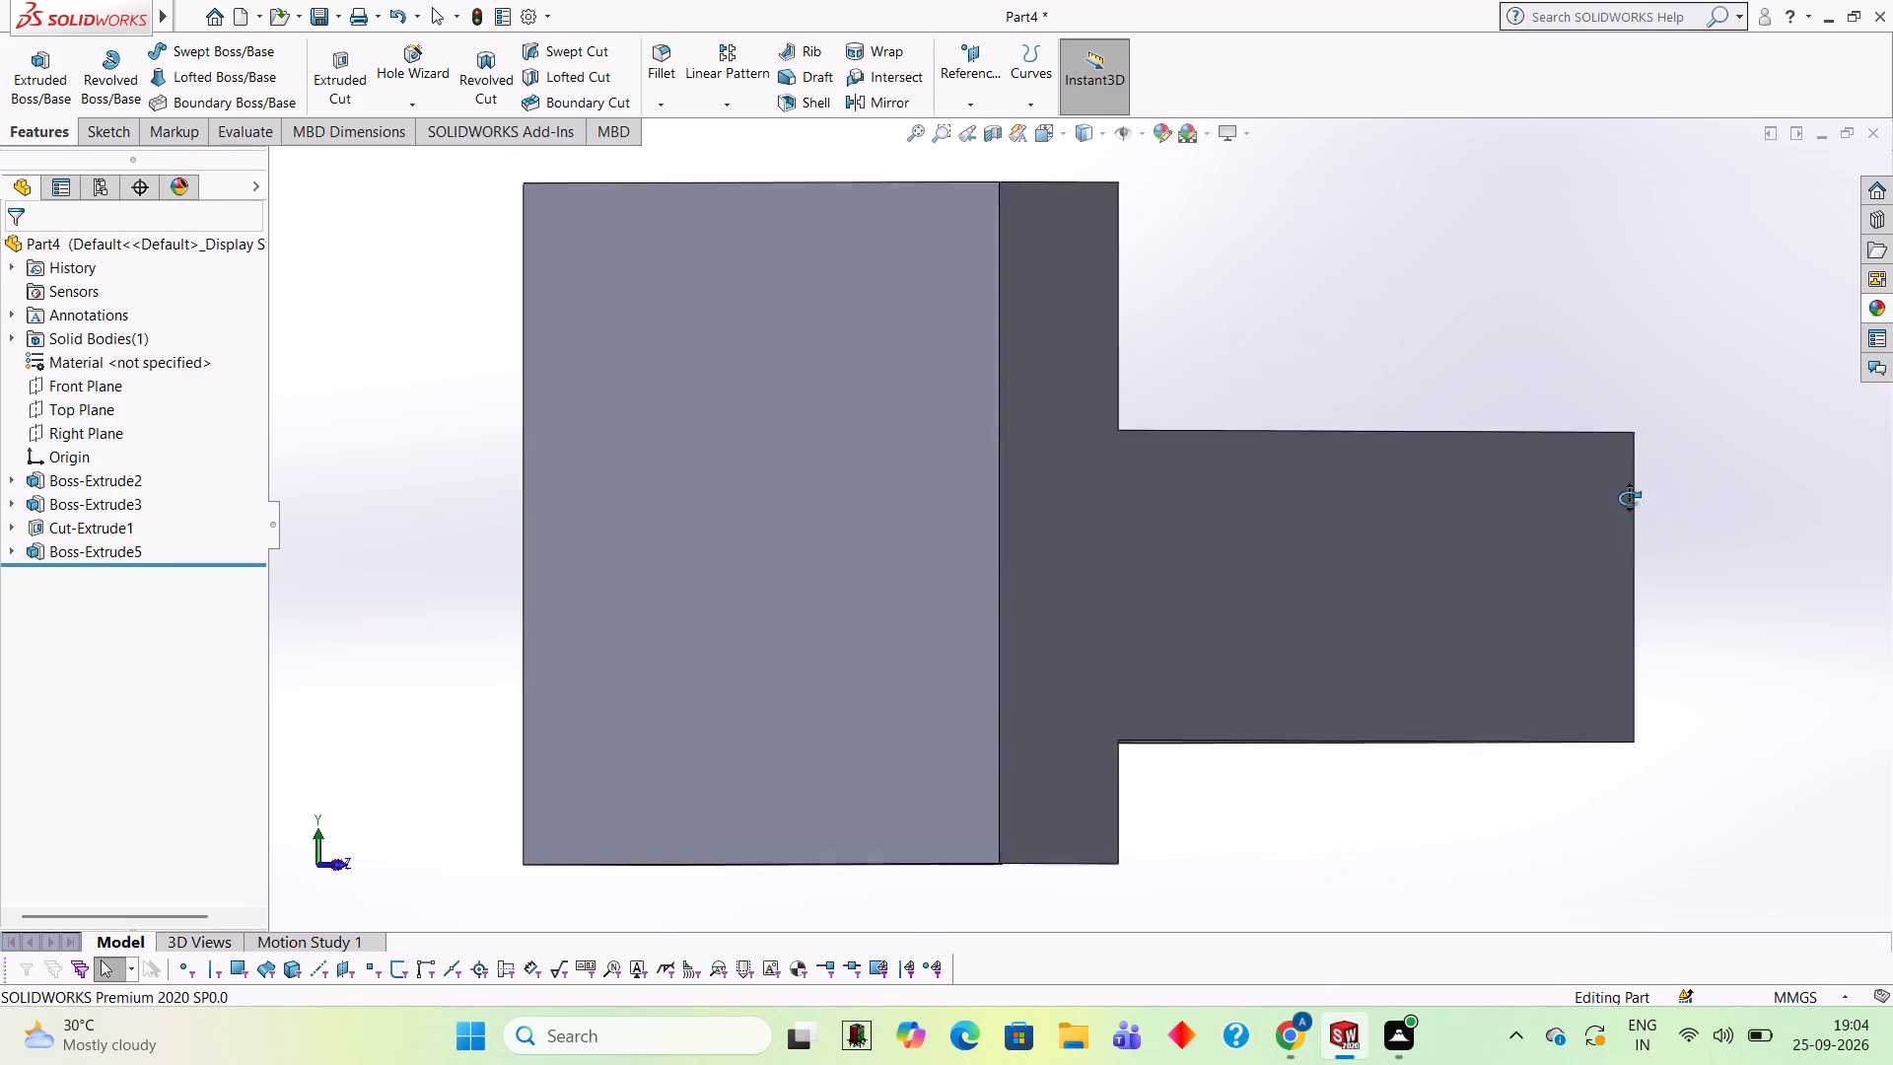
middle_drag(1629, 498, 1555, 492)
scroll(1394, 341, up, 1)
middle_drag(1394, 340, 1390, 416)
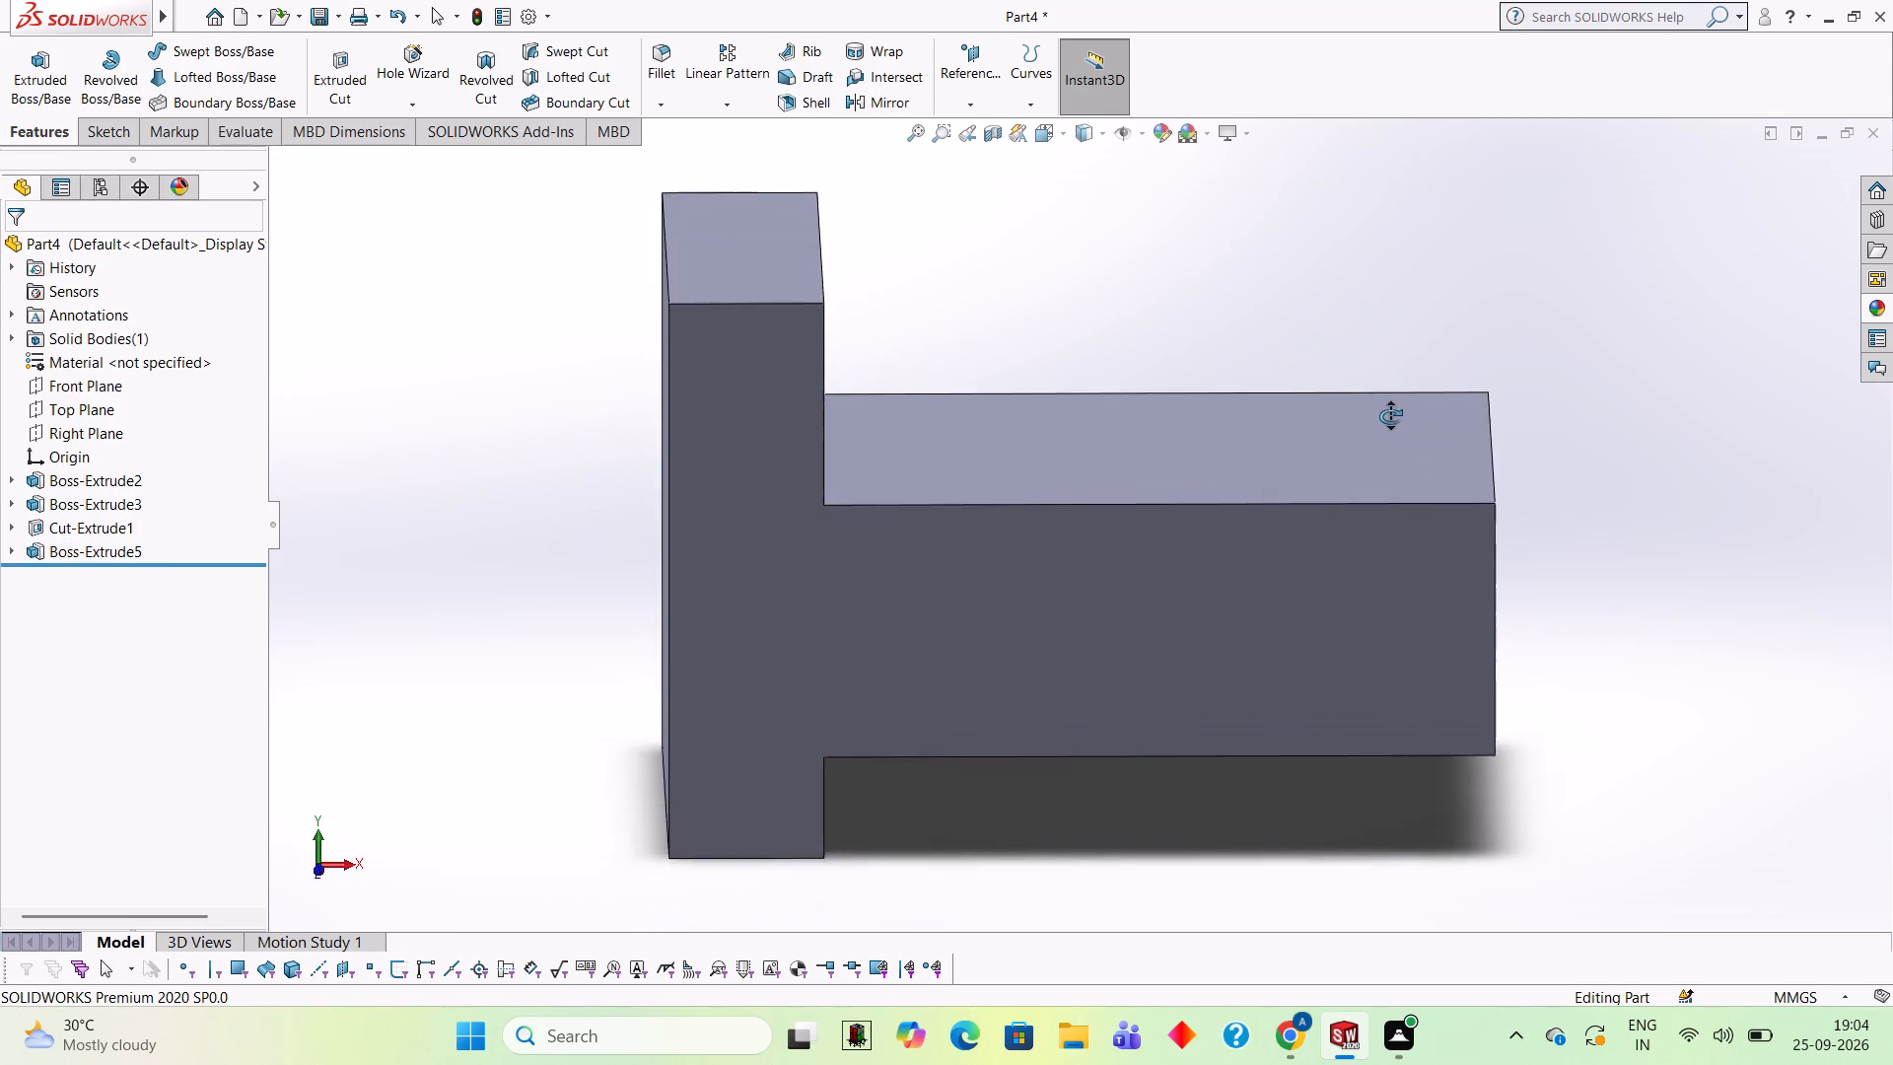
Sketch a 50 mm diameter circle on the upright wall's large outer face, centred on the midpoint of its top edge.
middle_drag(1390, 416, 1381, 411)
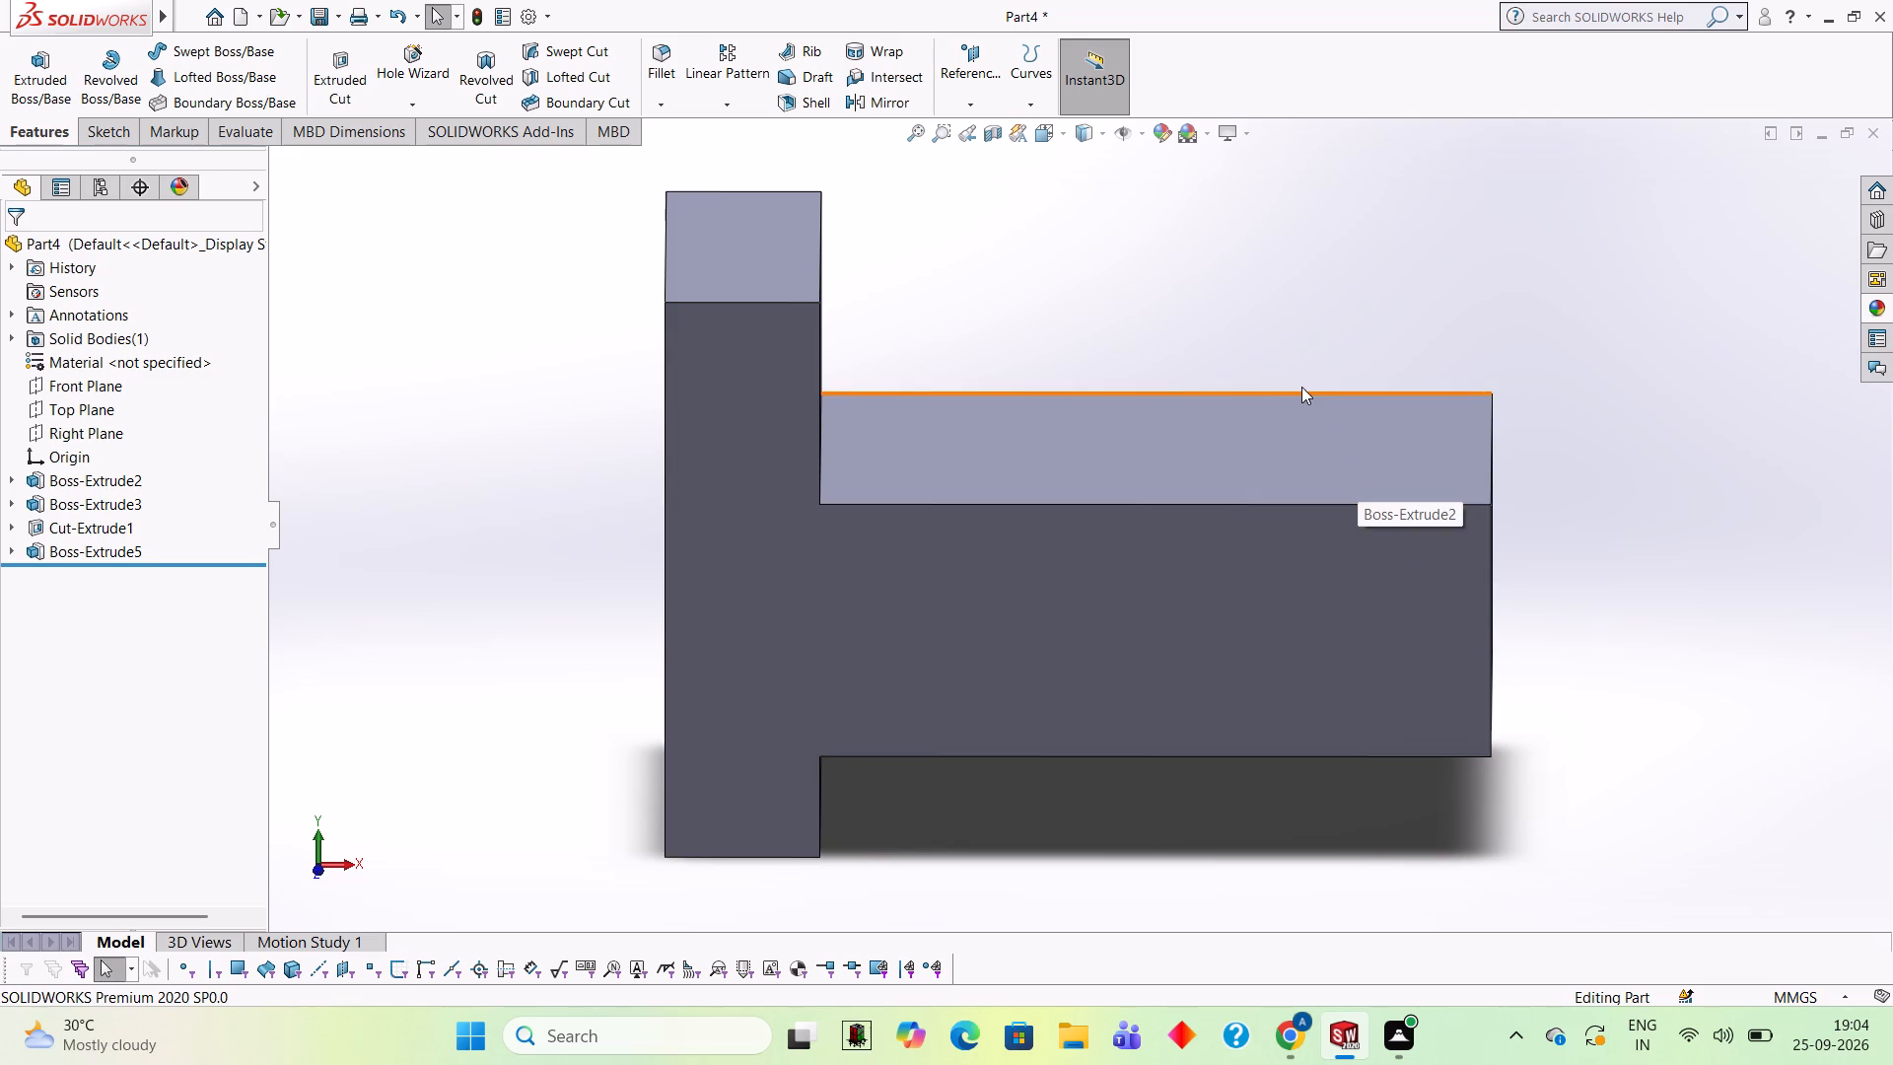
middle_drag(1319, 377, 1555, 356)
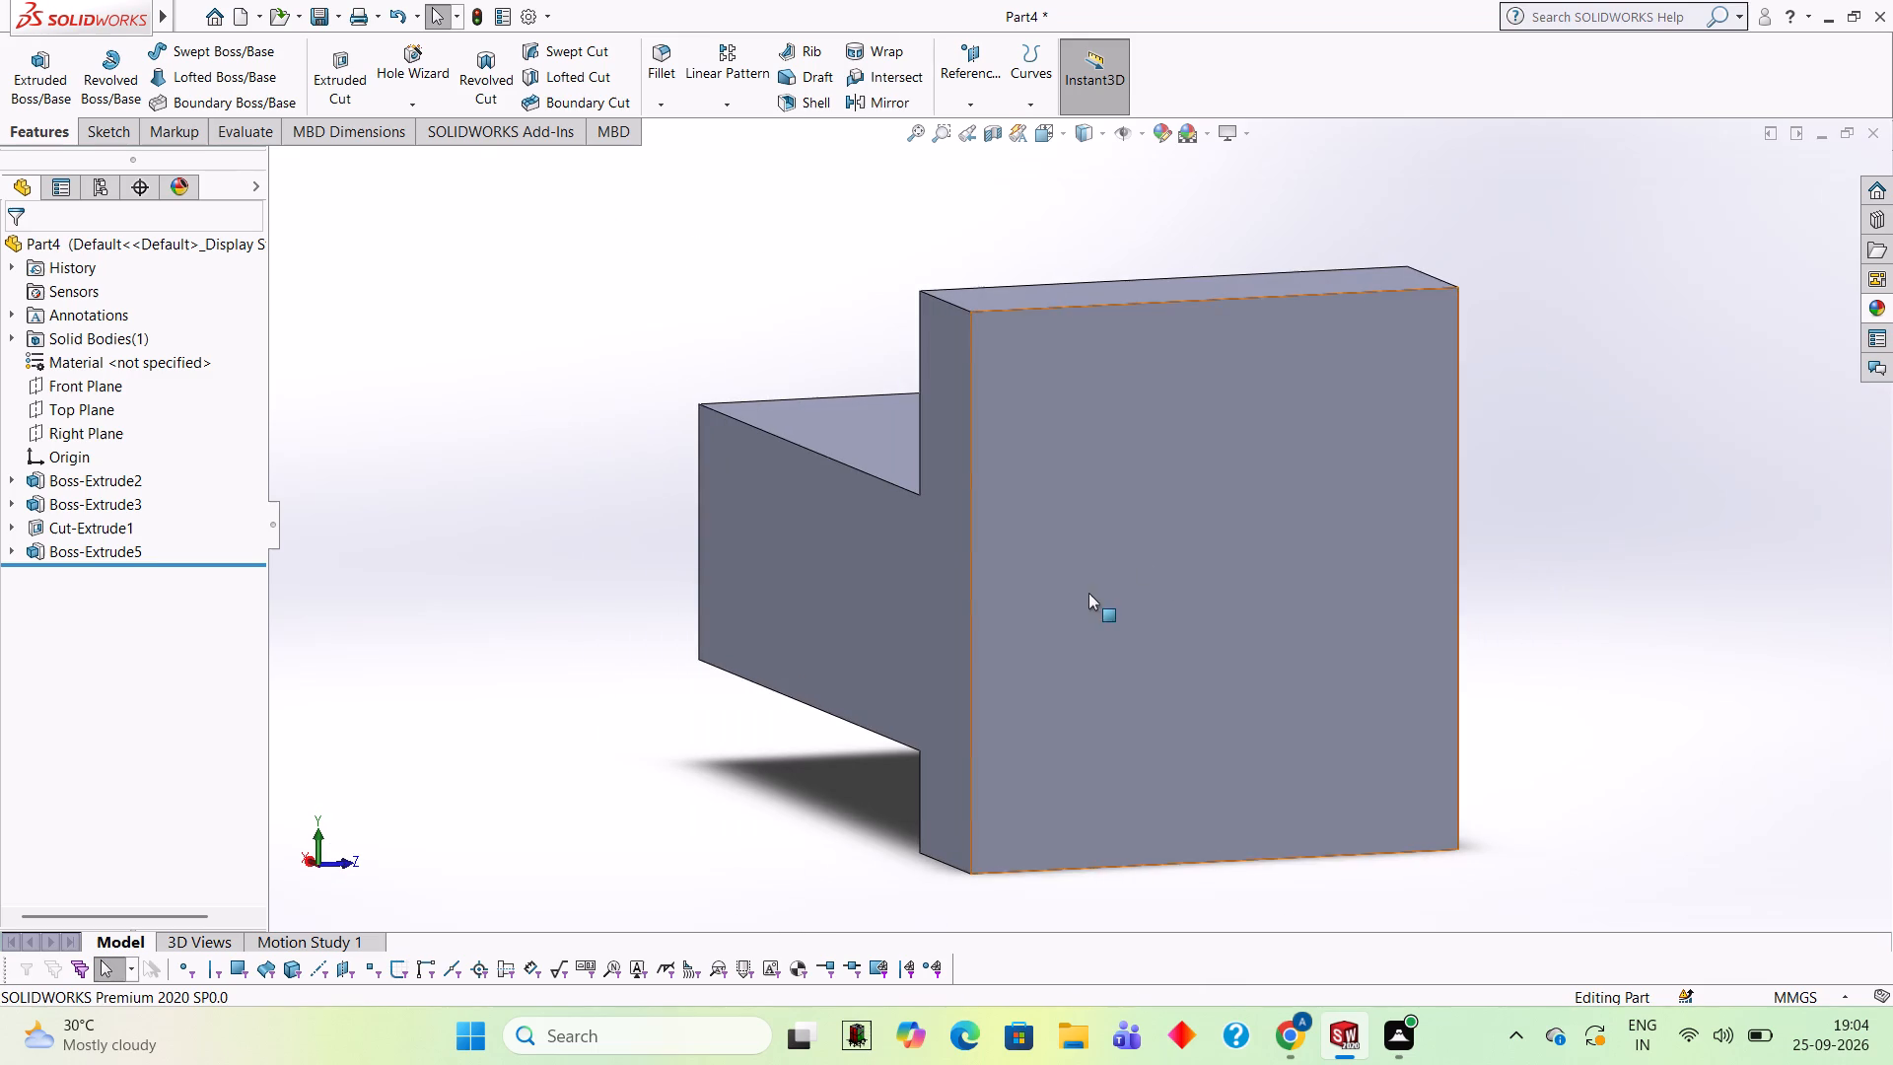
click(1088, 593)
click(1181, 527)
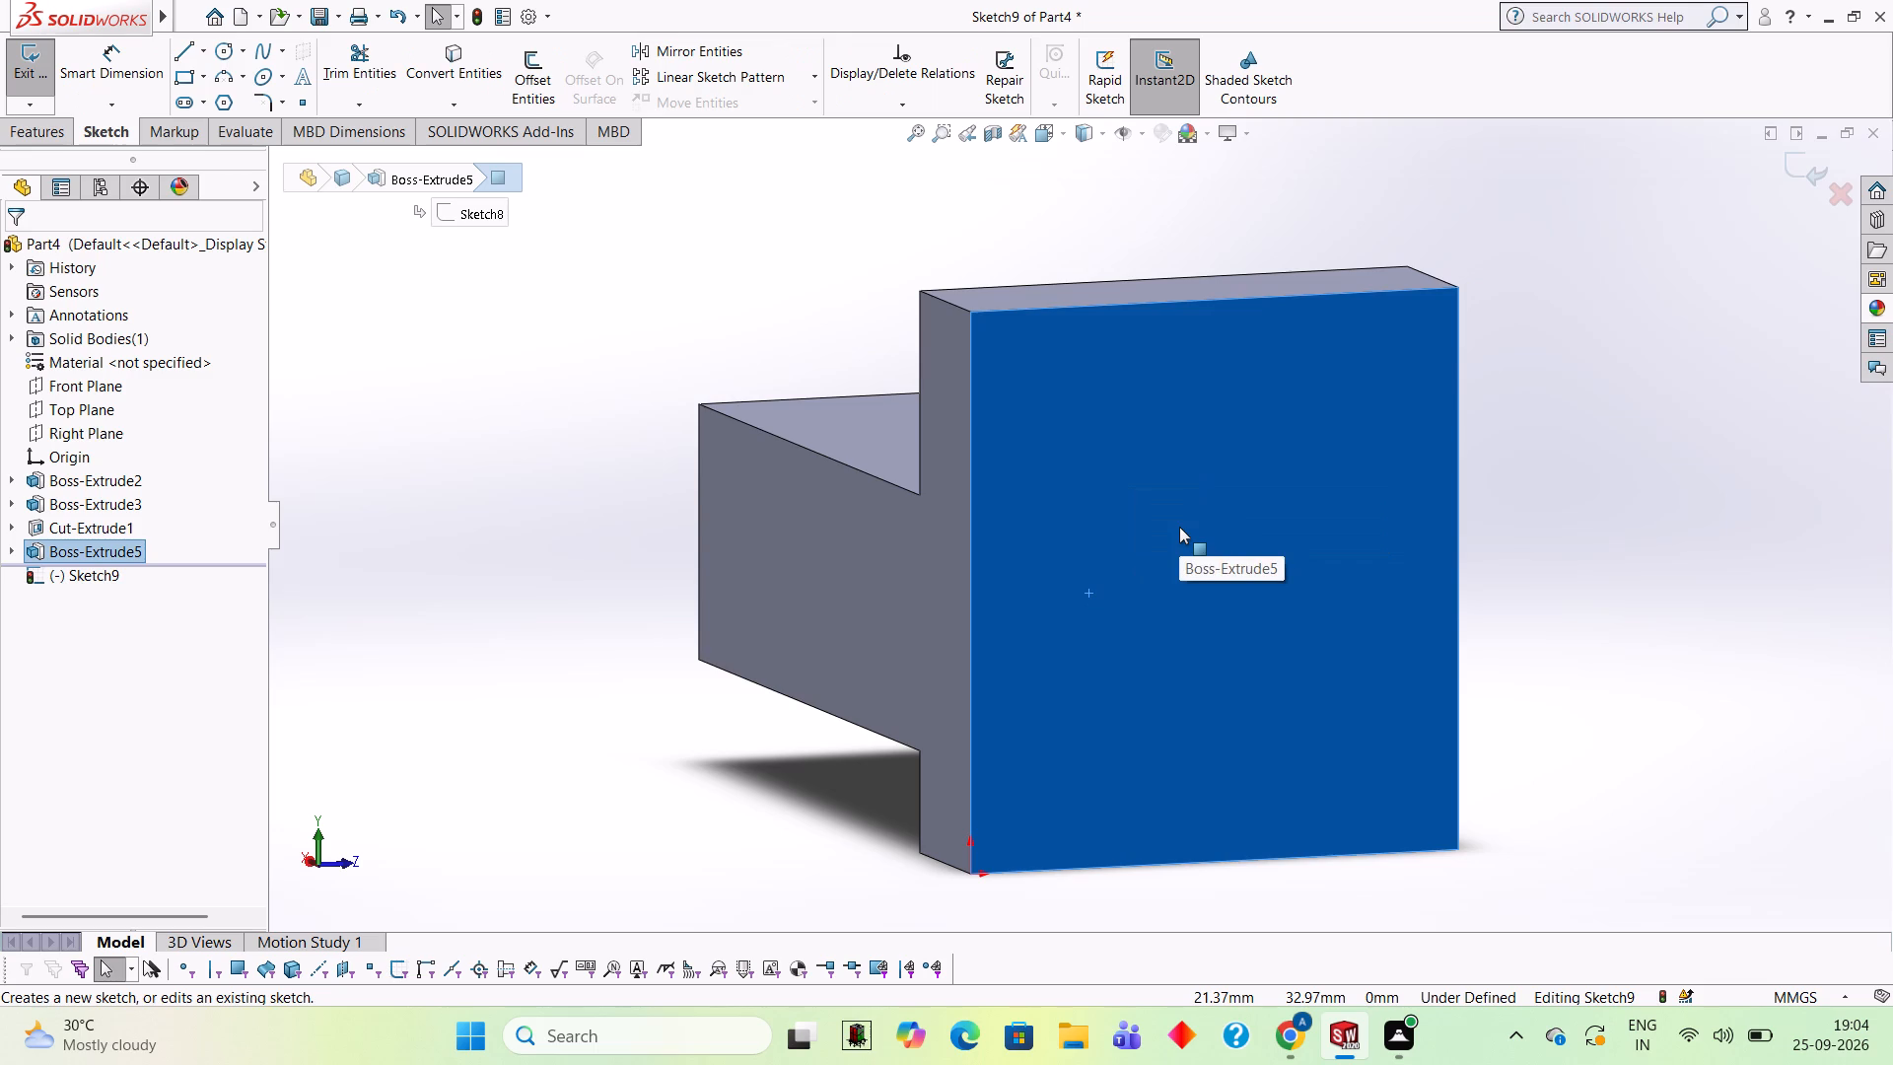
key(ctrl+8)
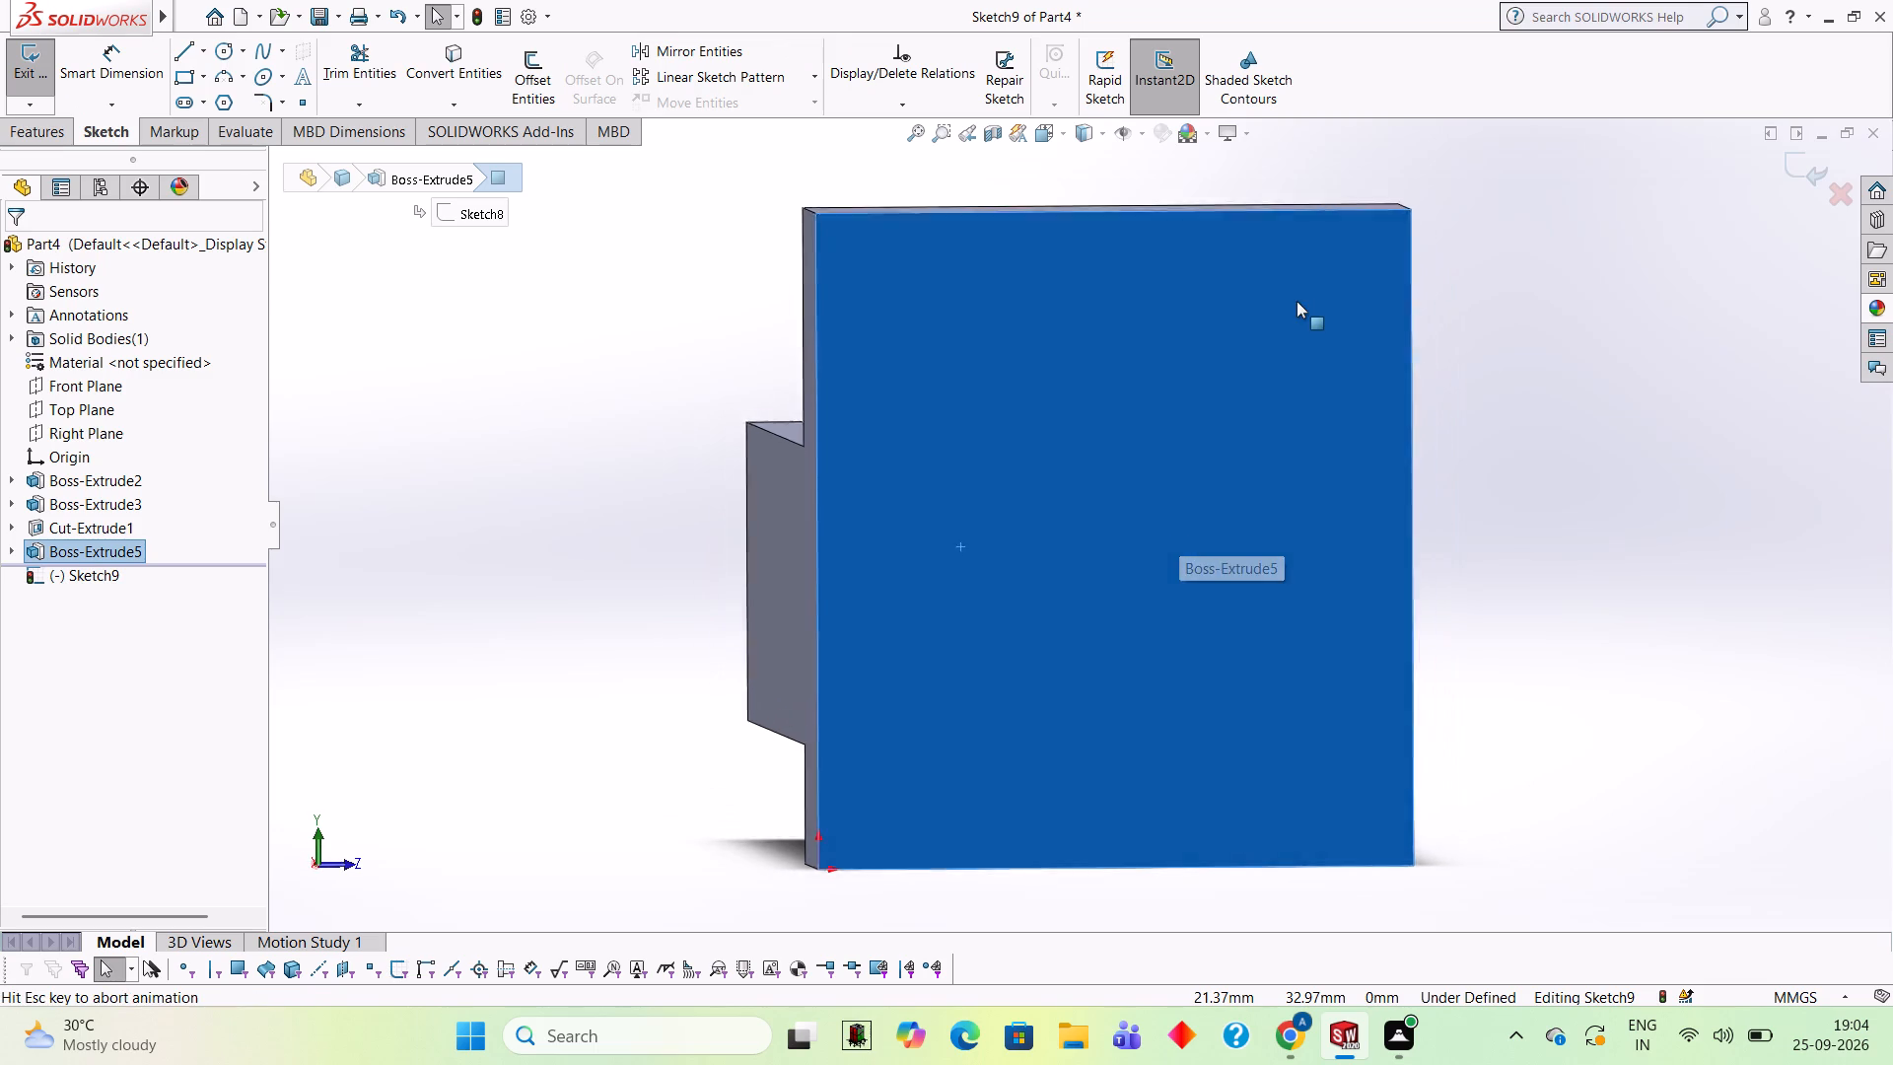
scroll(1304, 312, up, 2)
scroll(1235, 219, down, 1)
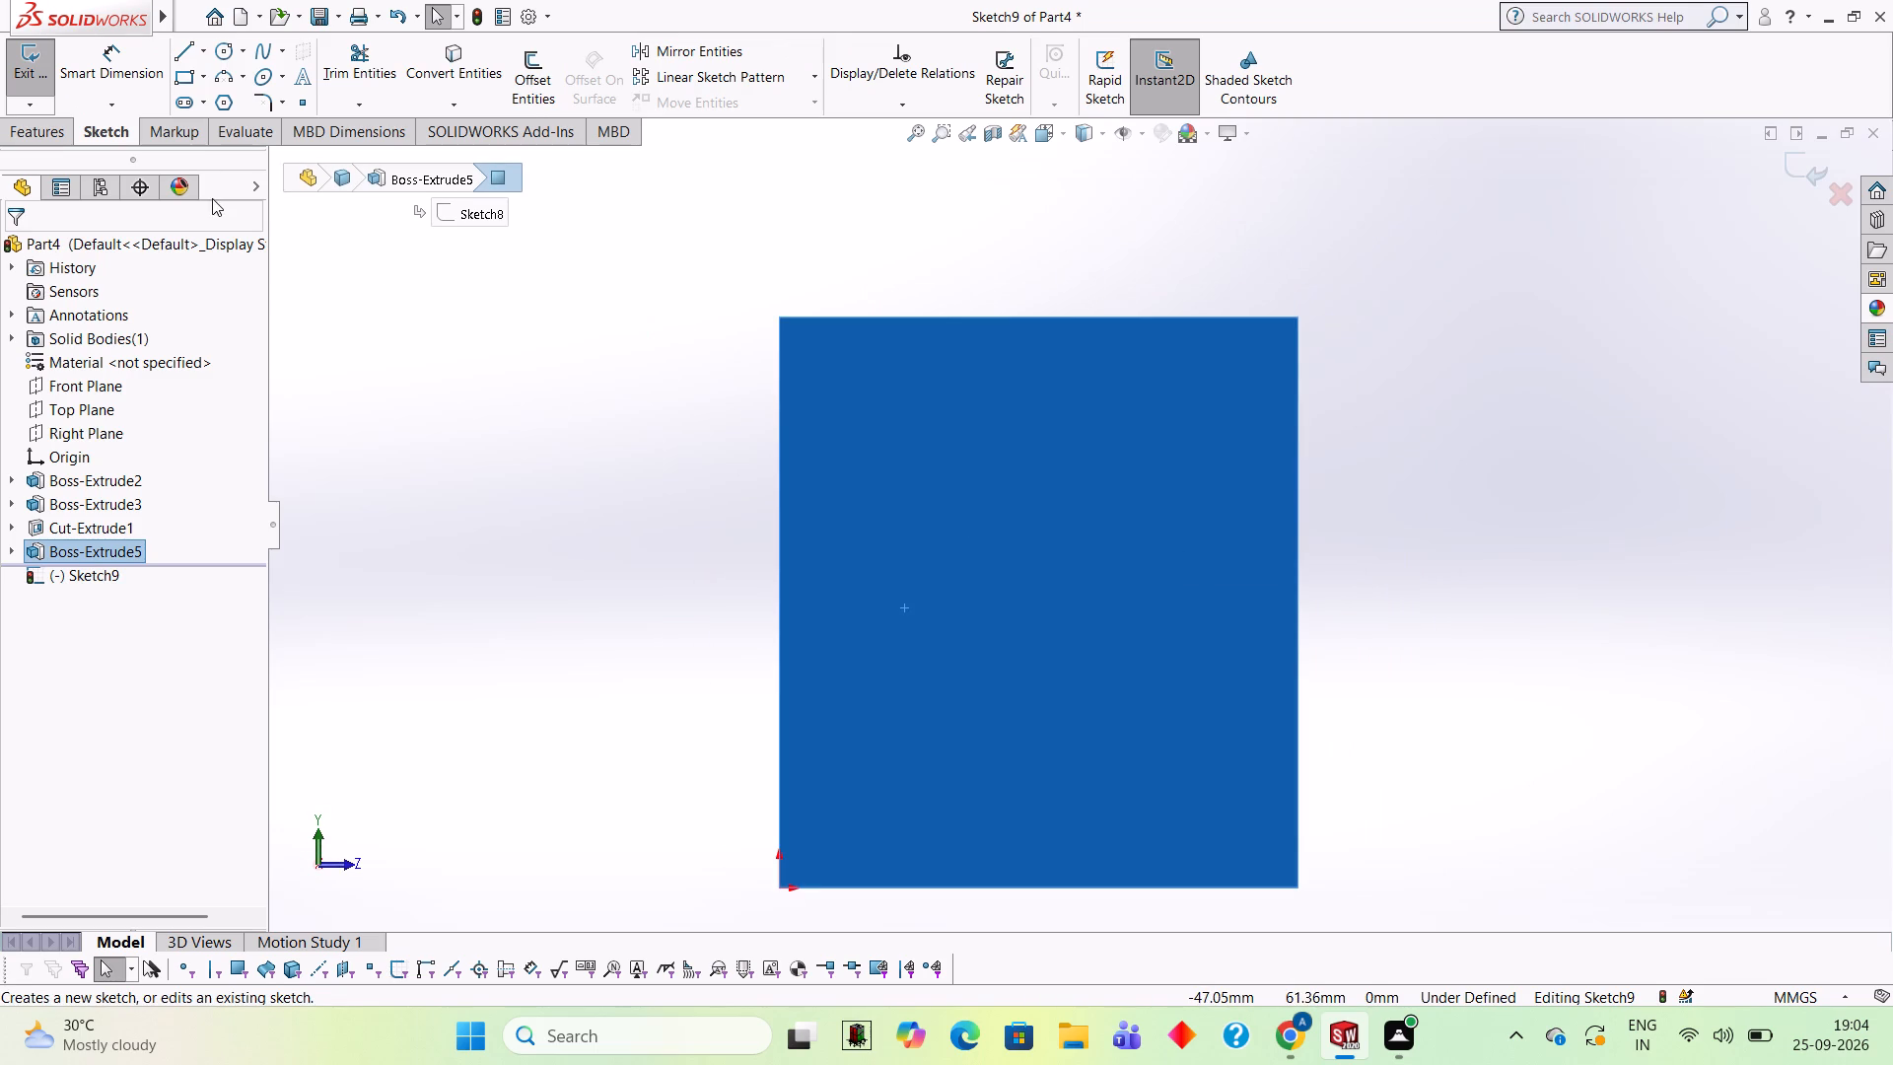
click(225, 51)
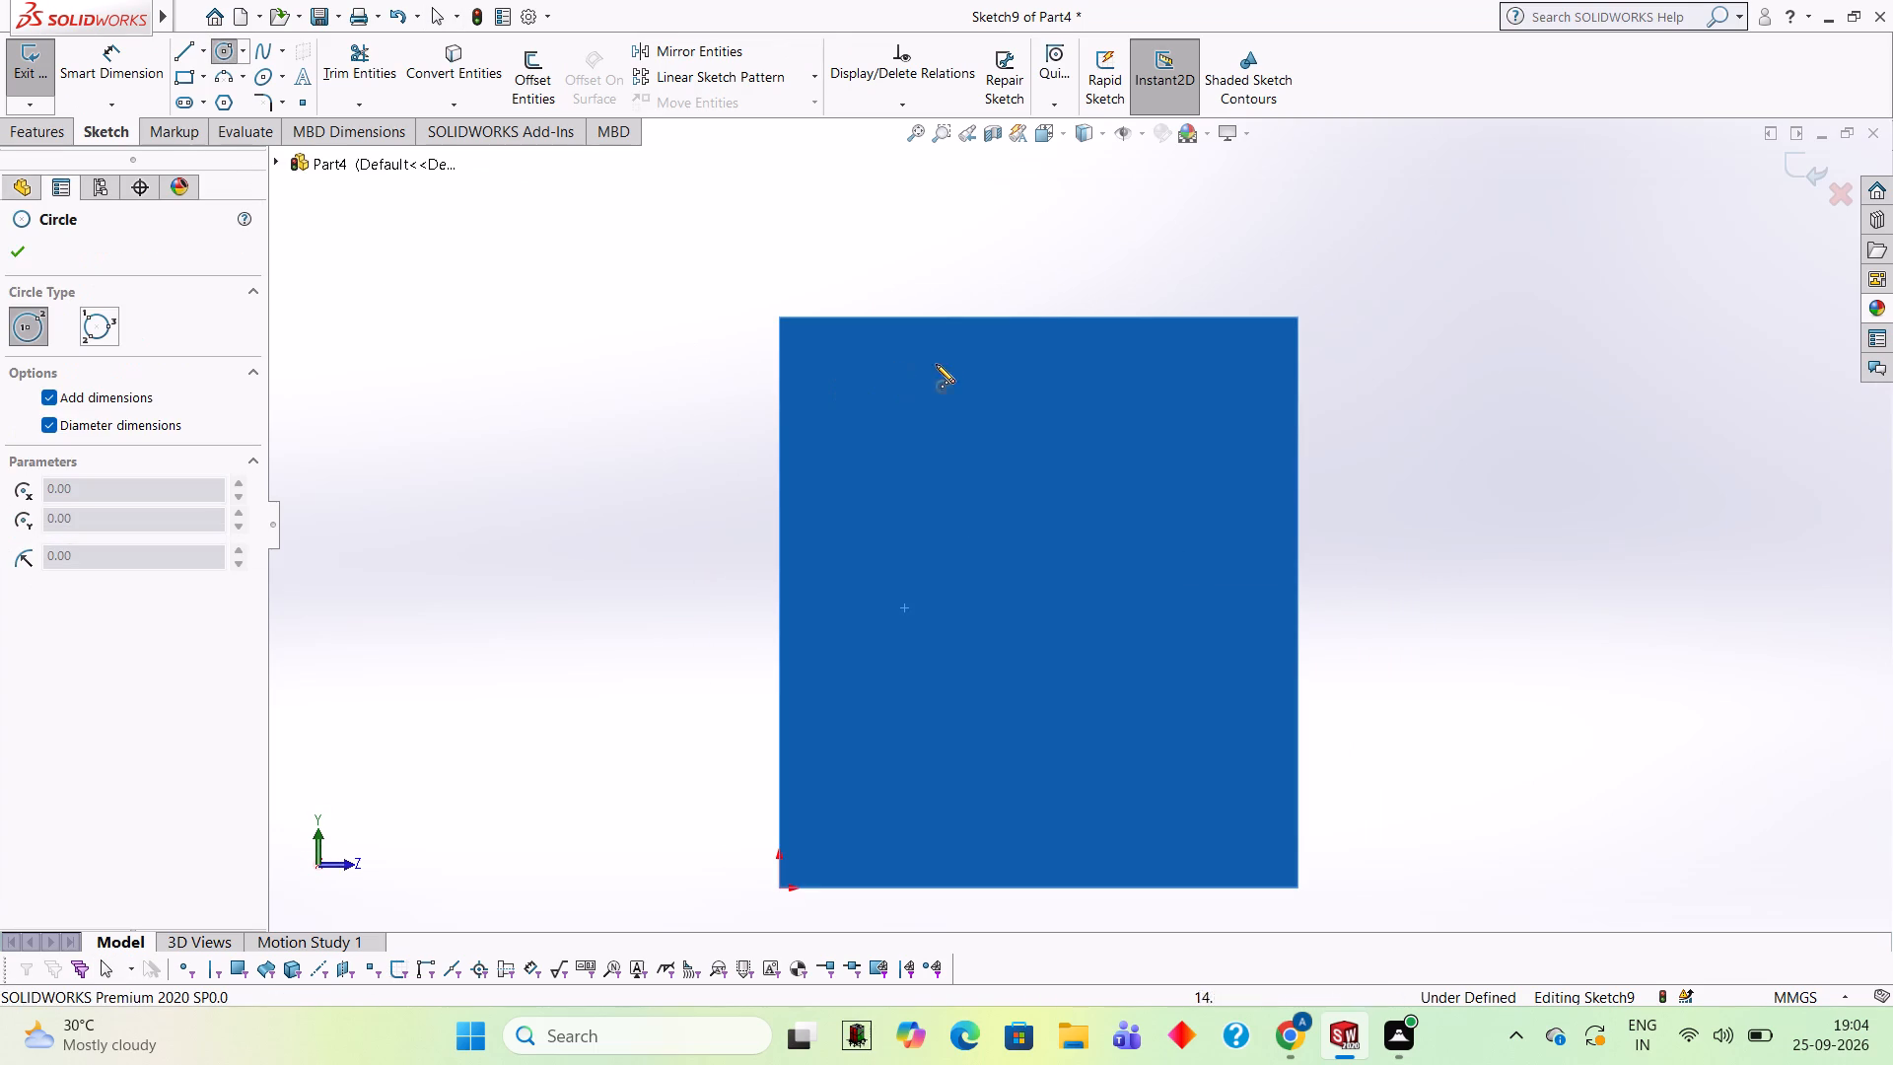
click(1035, 317)
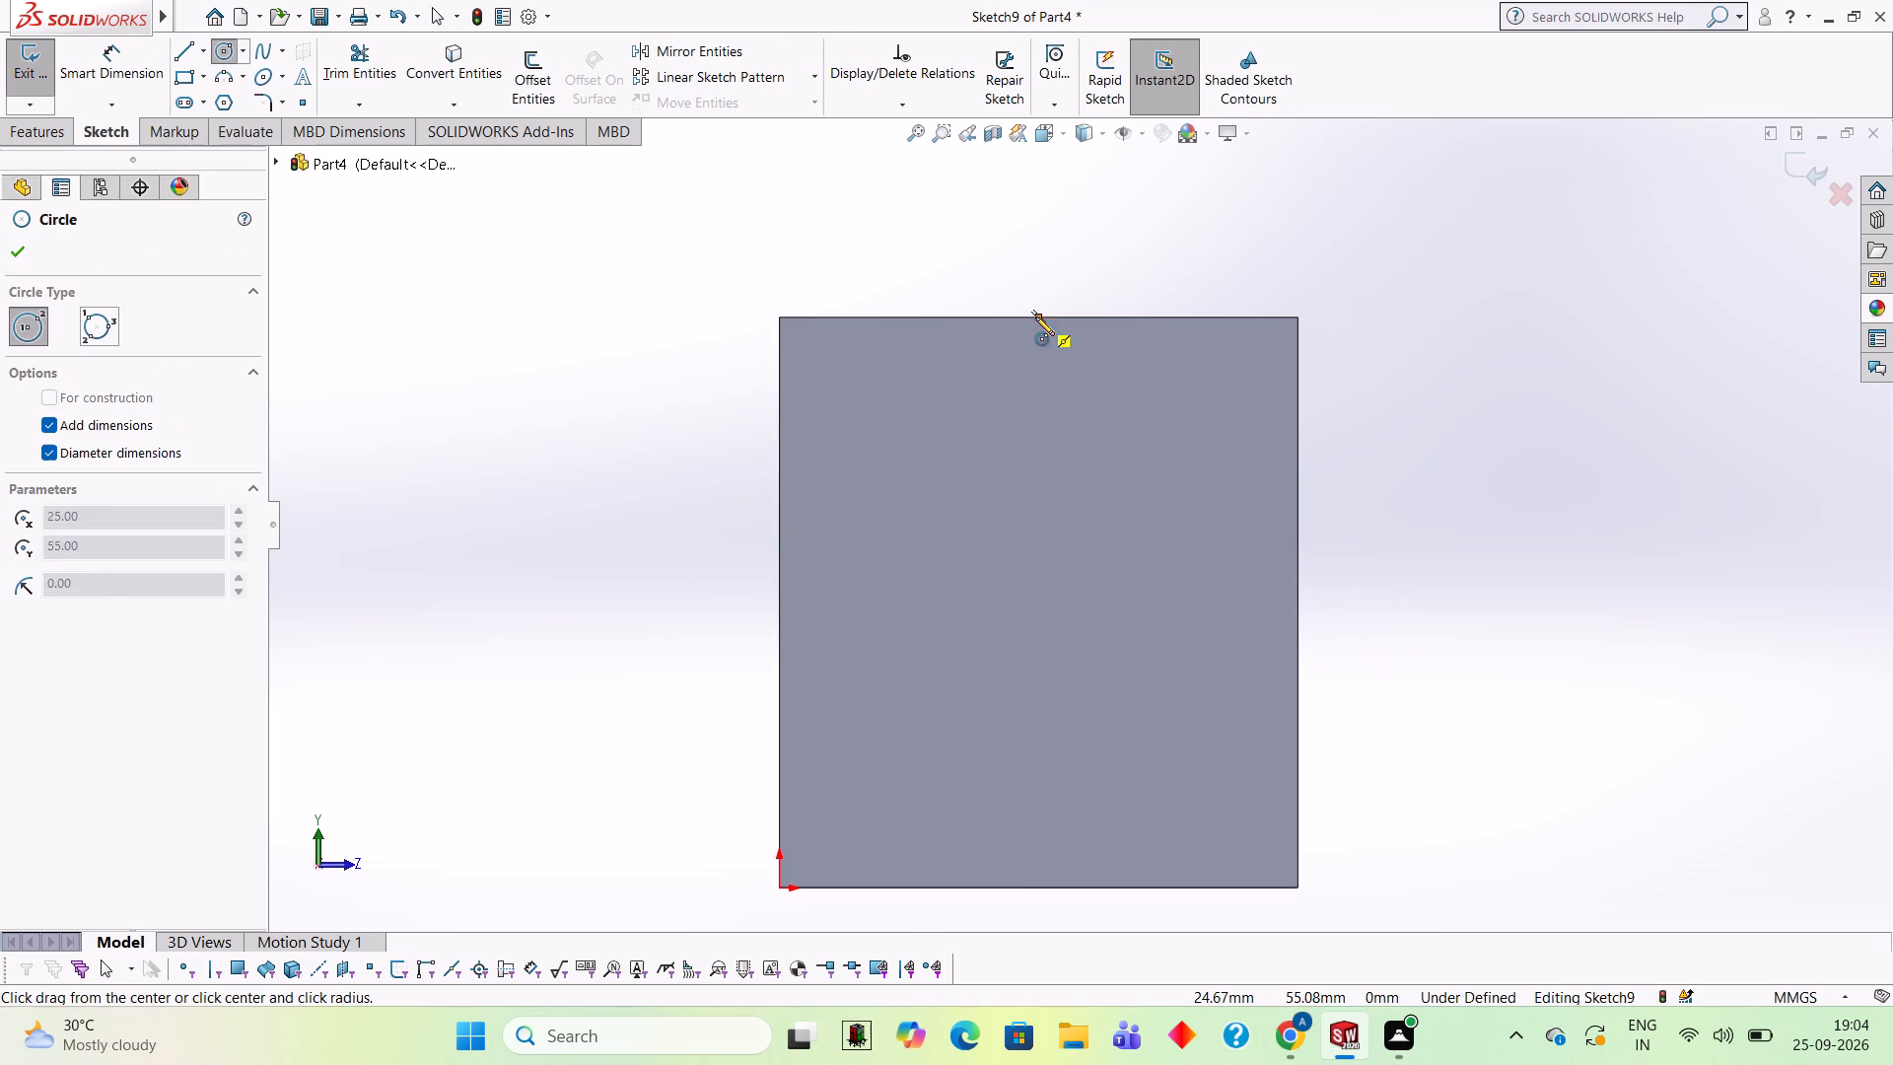
text(50)
key(Return)
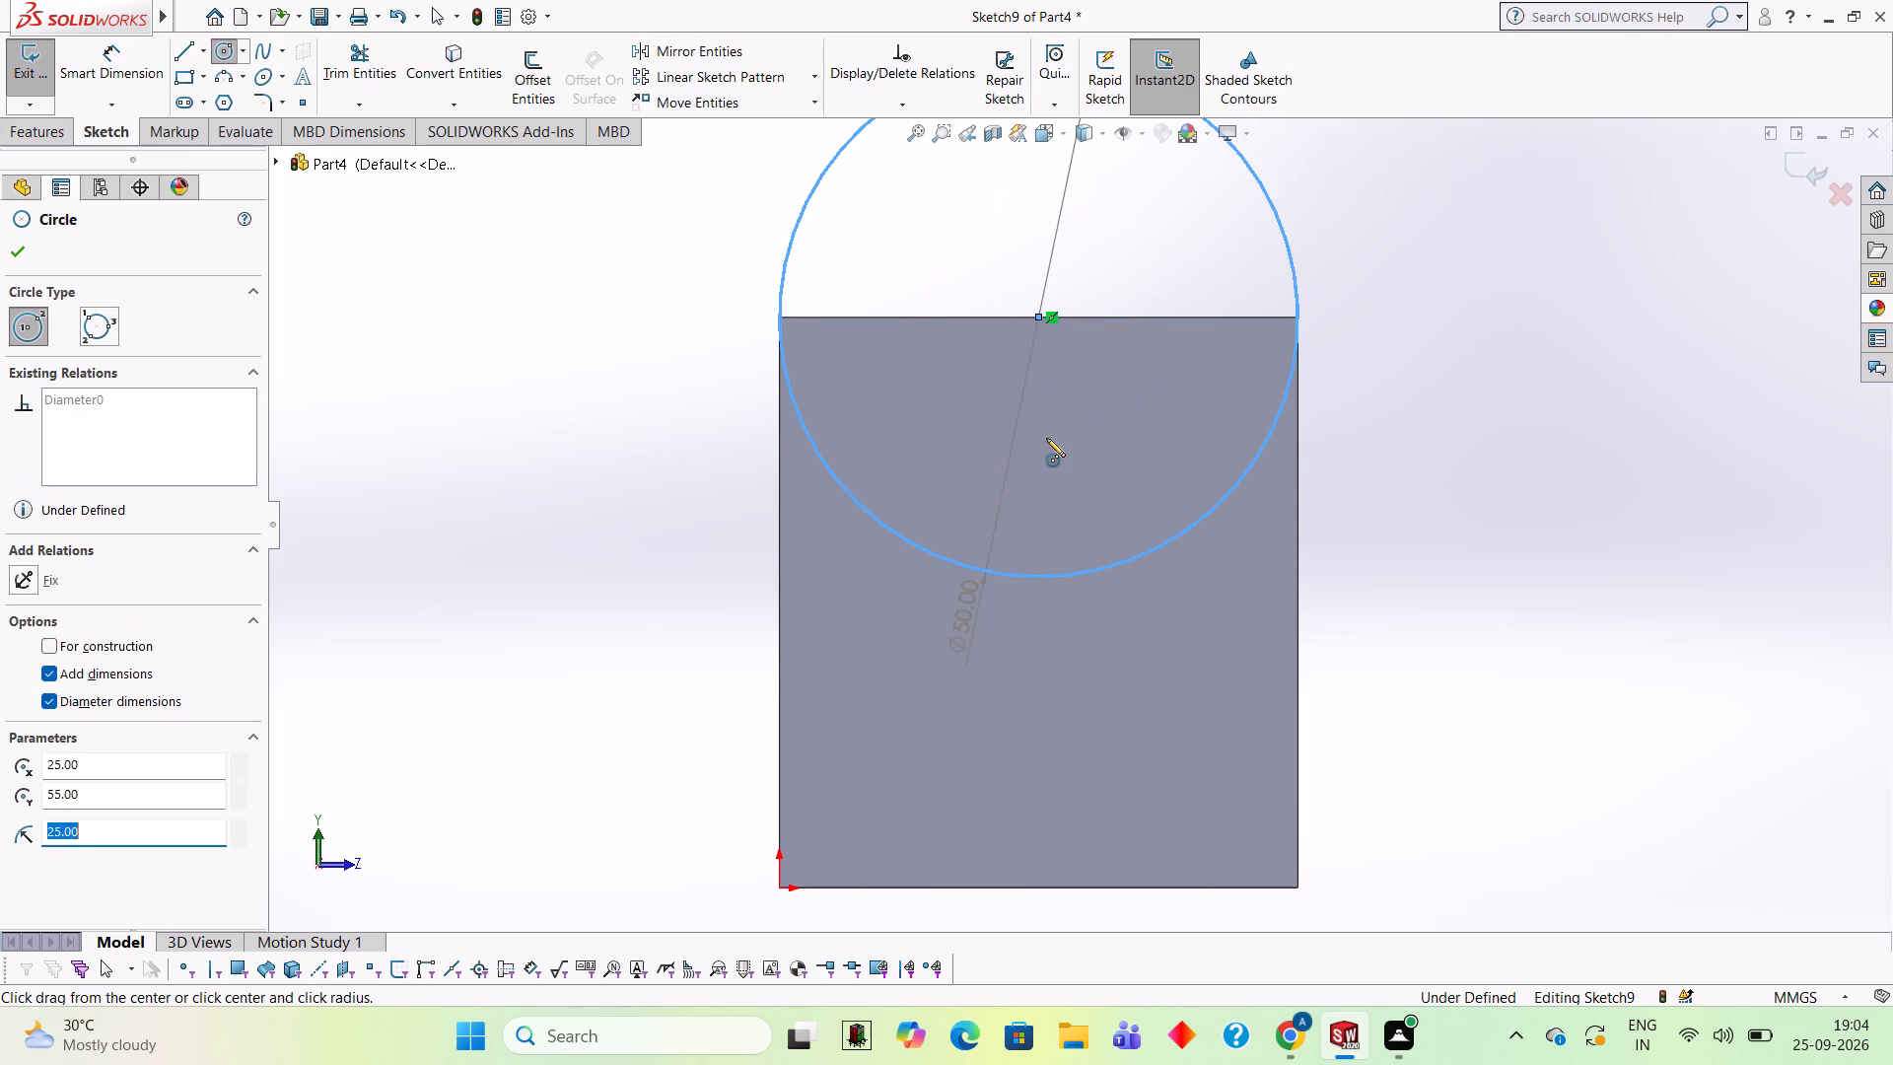
Close the circle with a 50 mm line along the wall's top edge and trim away its lower half, leaving a semicircle.
click(373, 49)
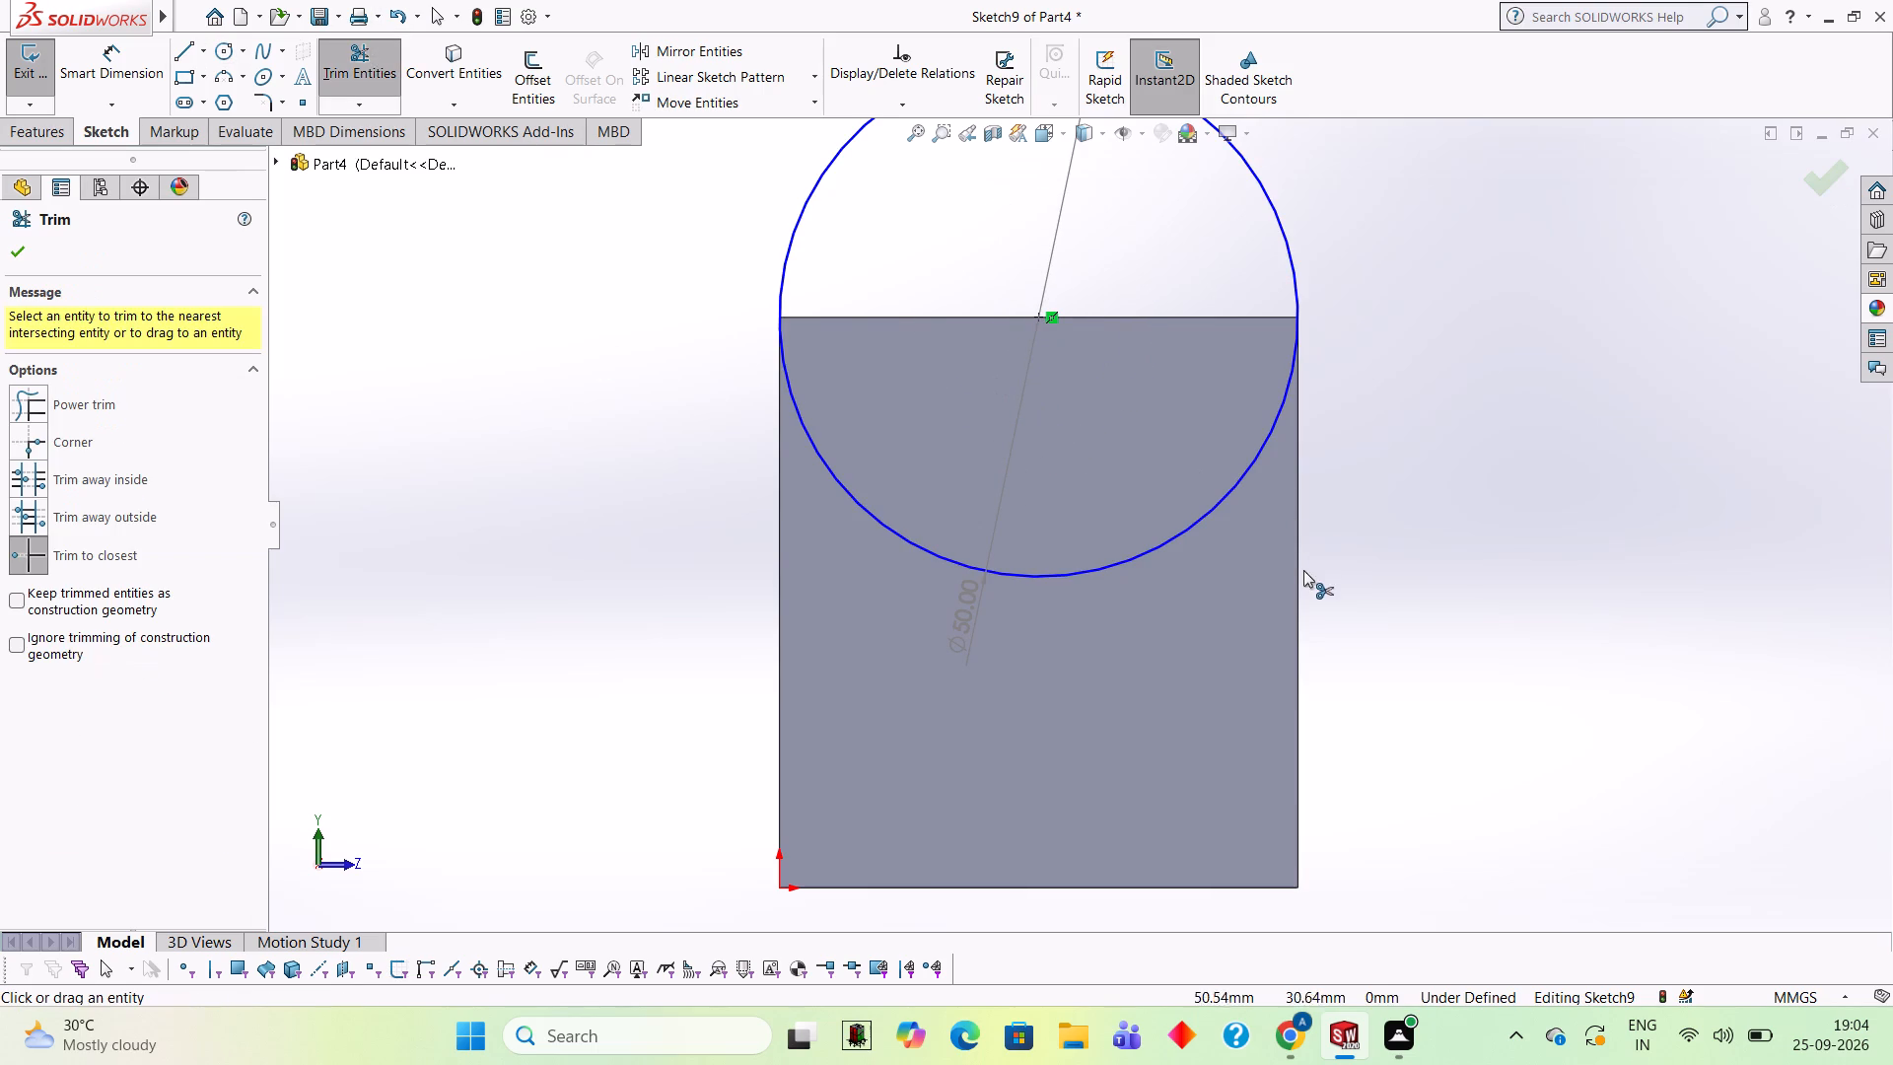
click(183, 51)
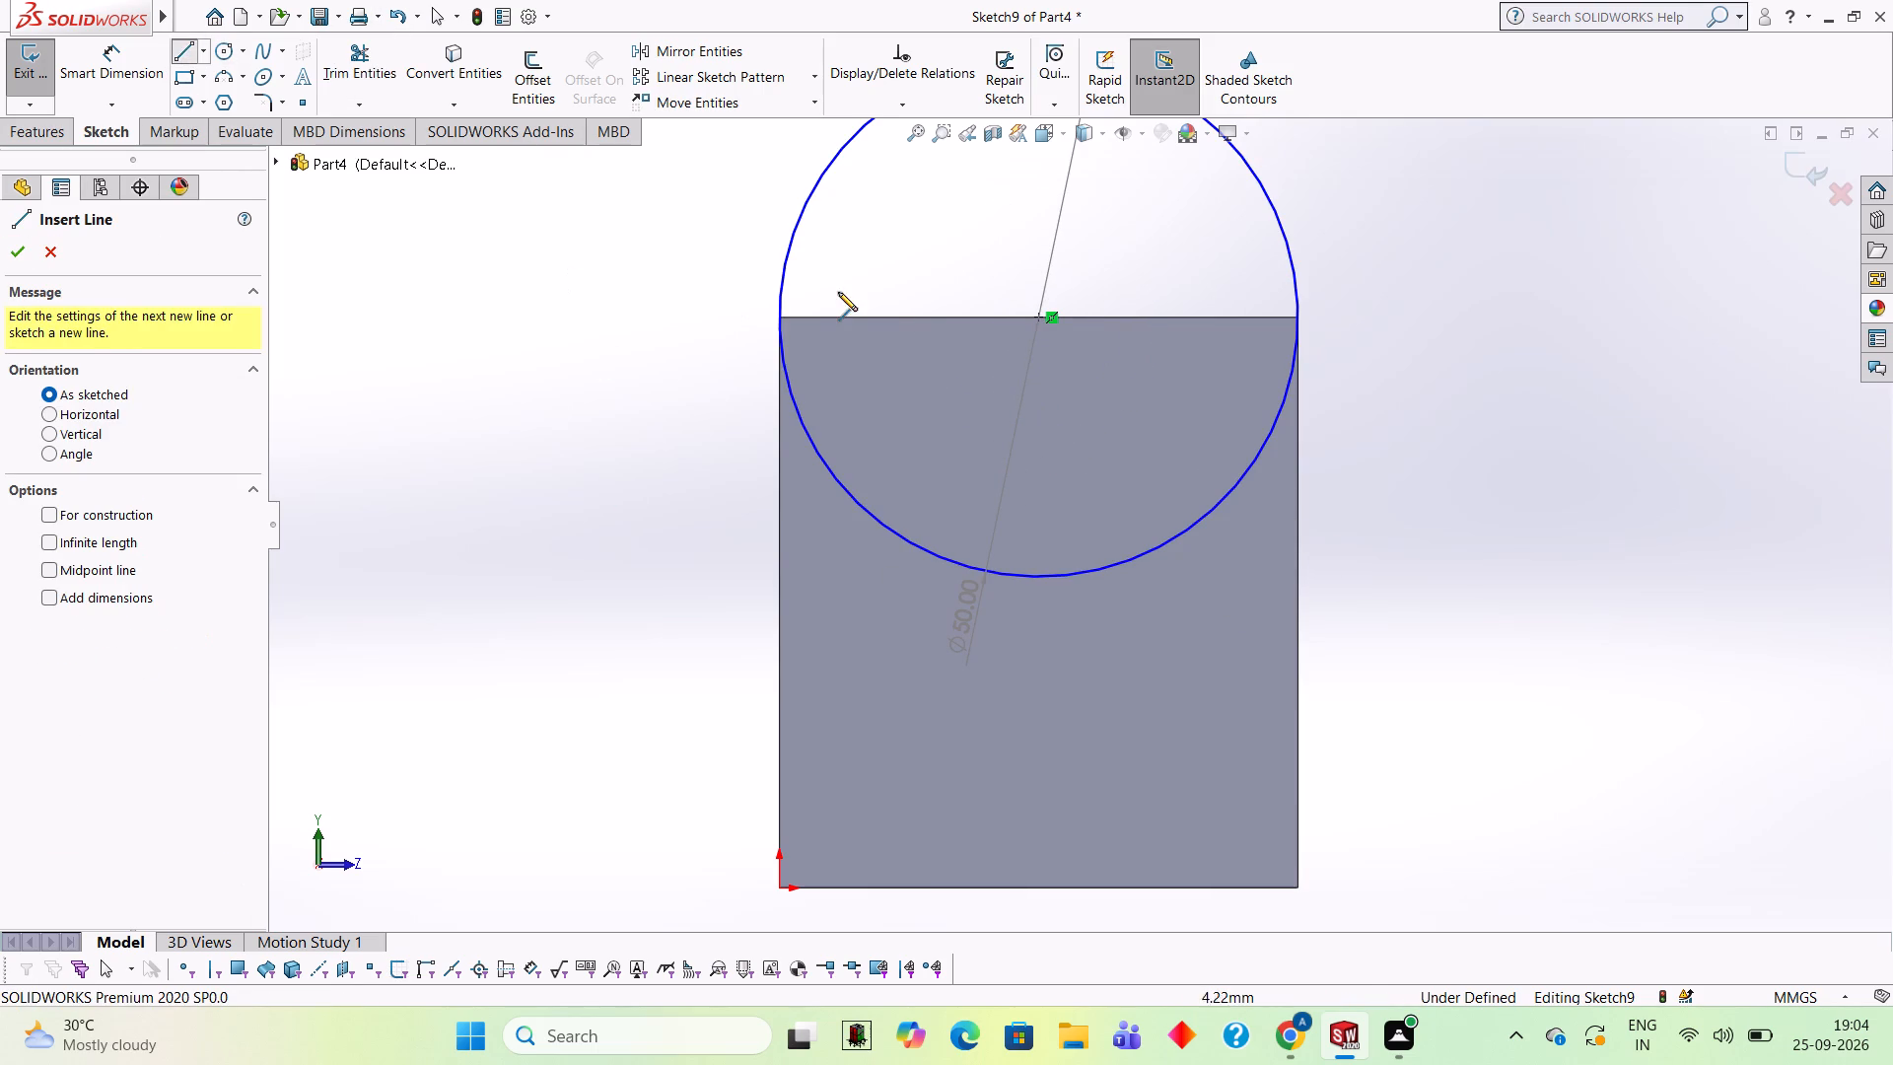
click(781, 317)
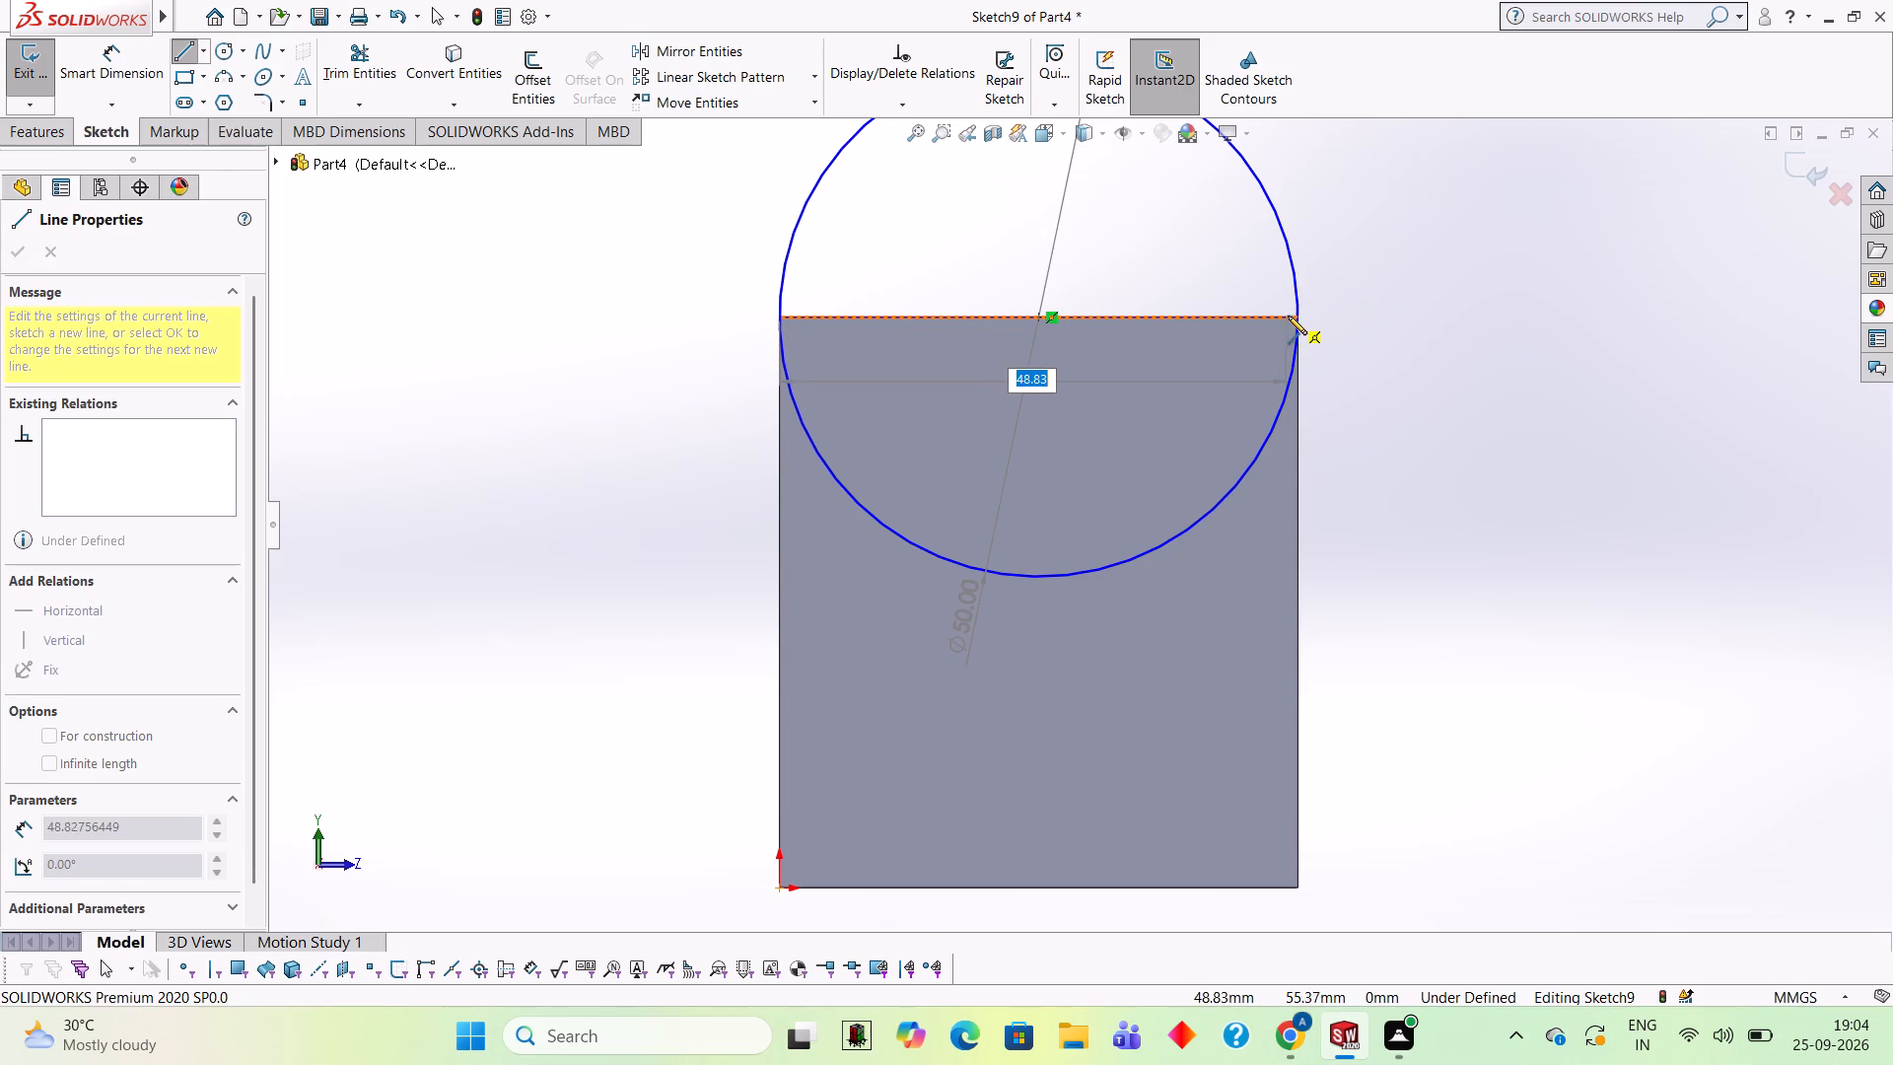
click(1296, 319)
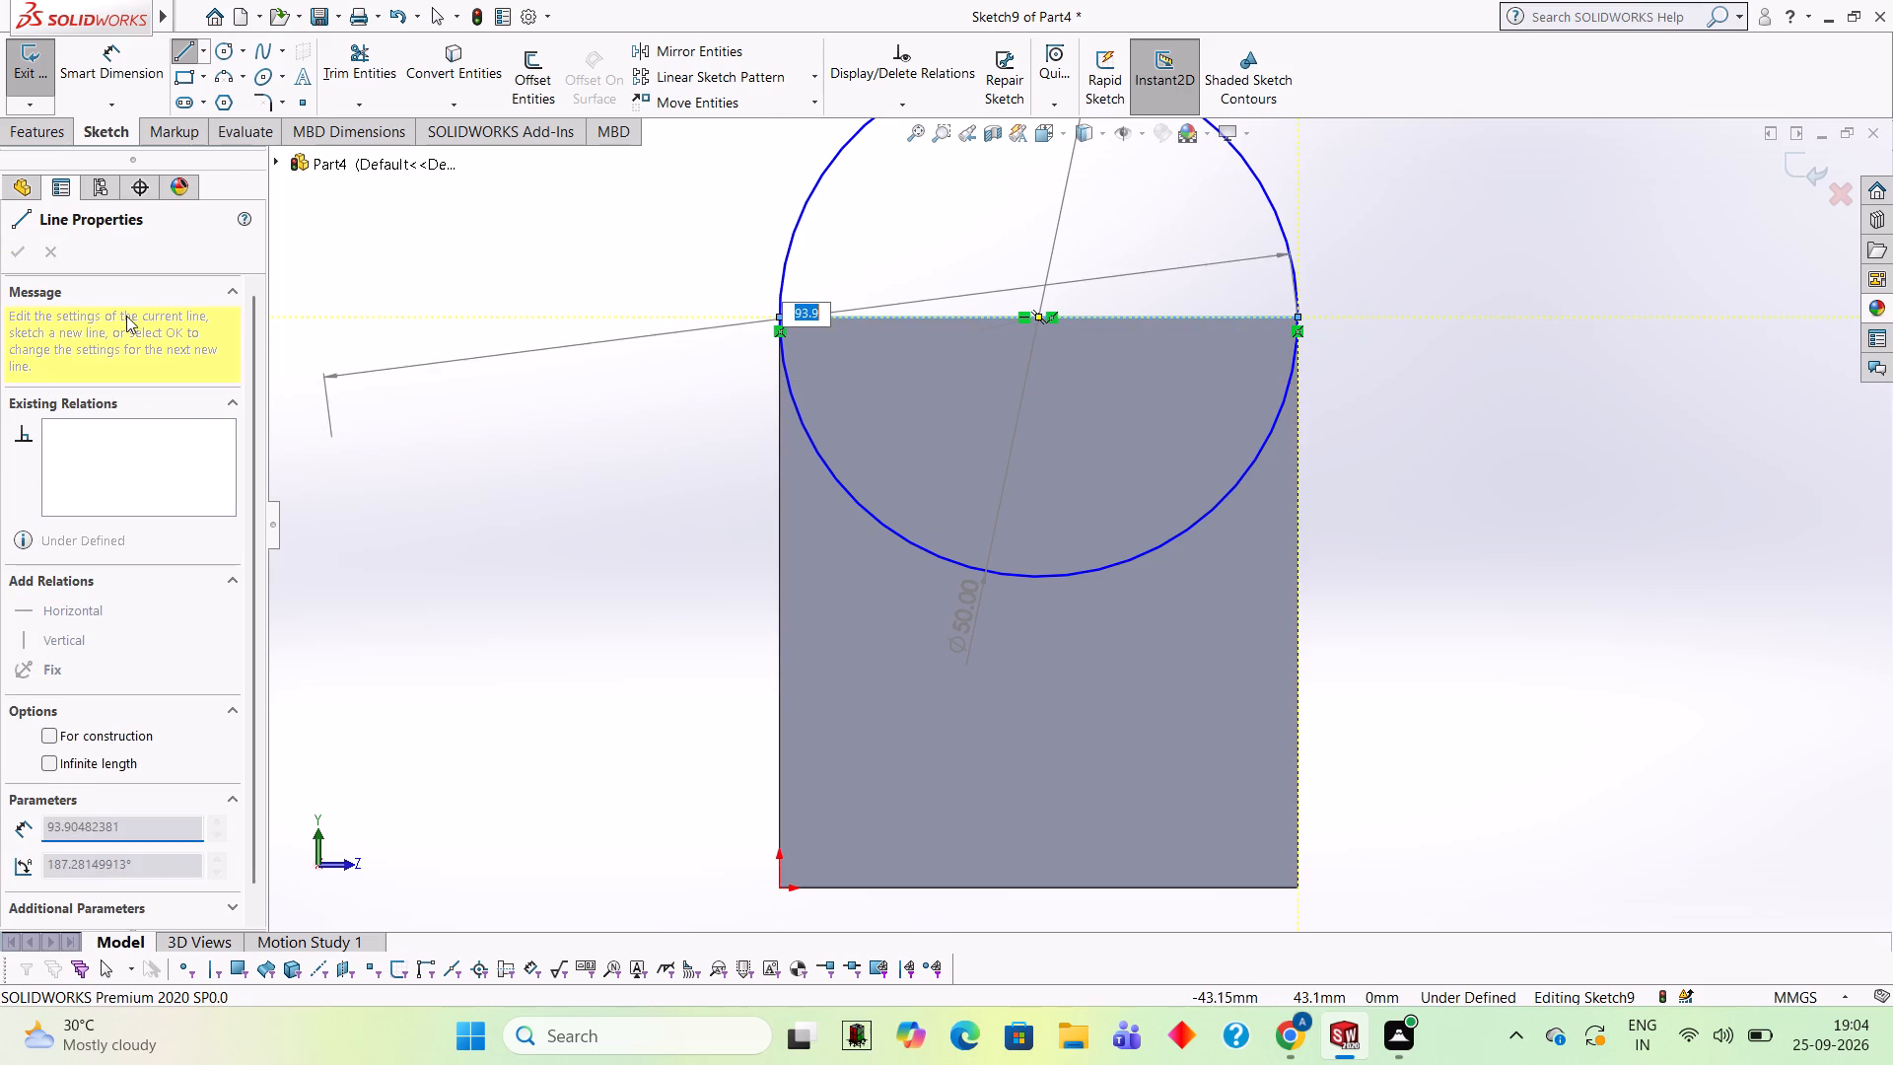
click(353, 71)
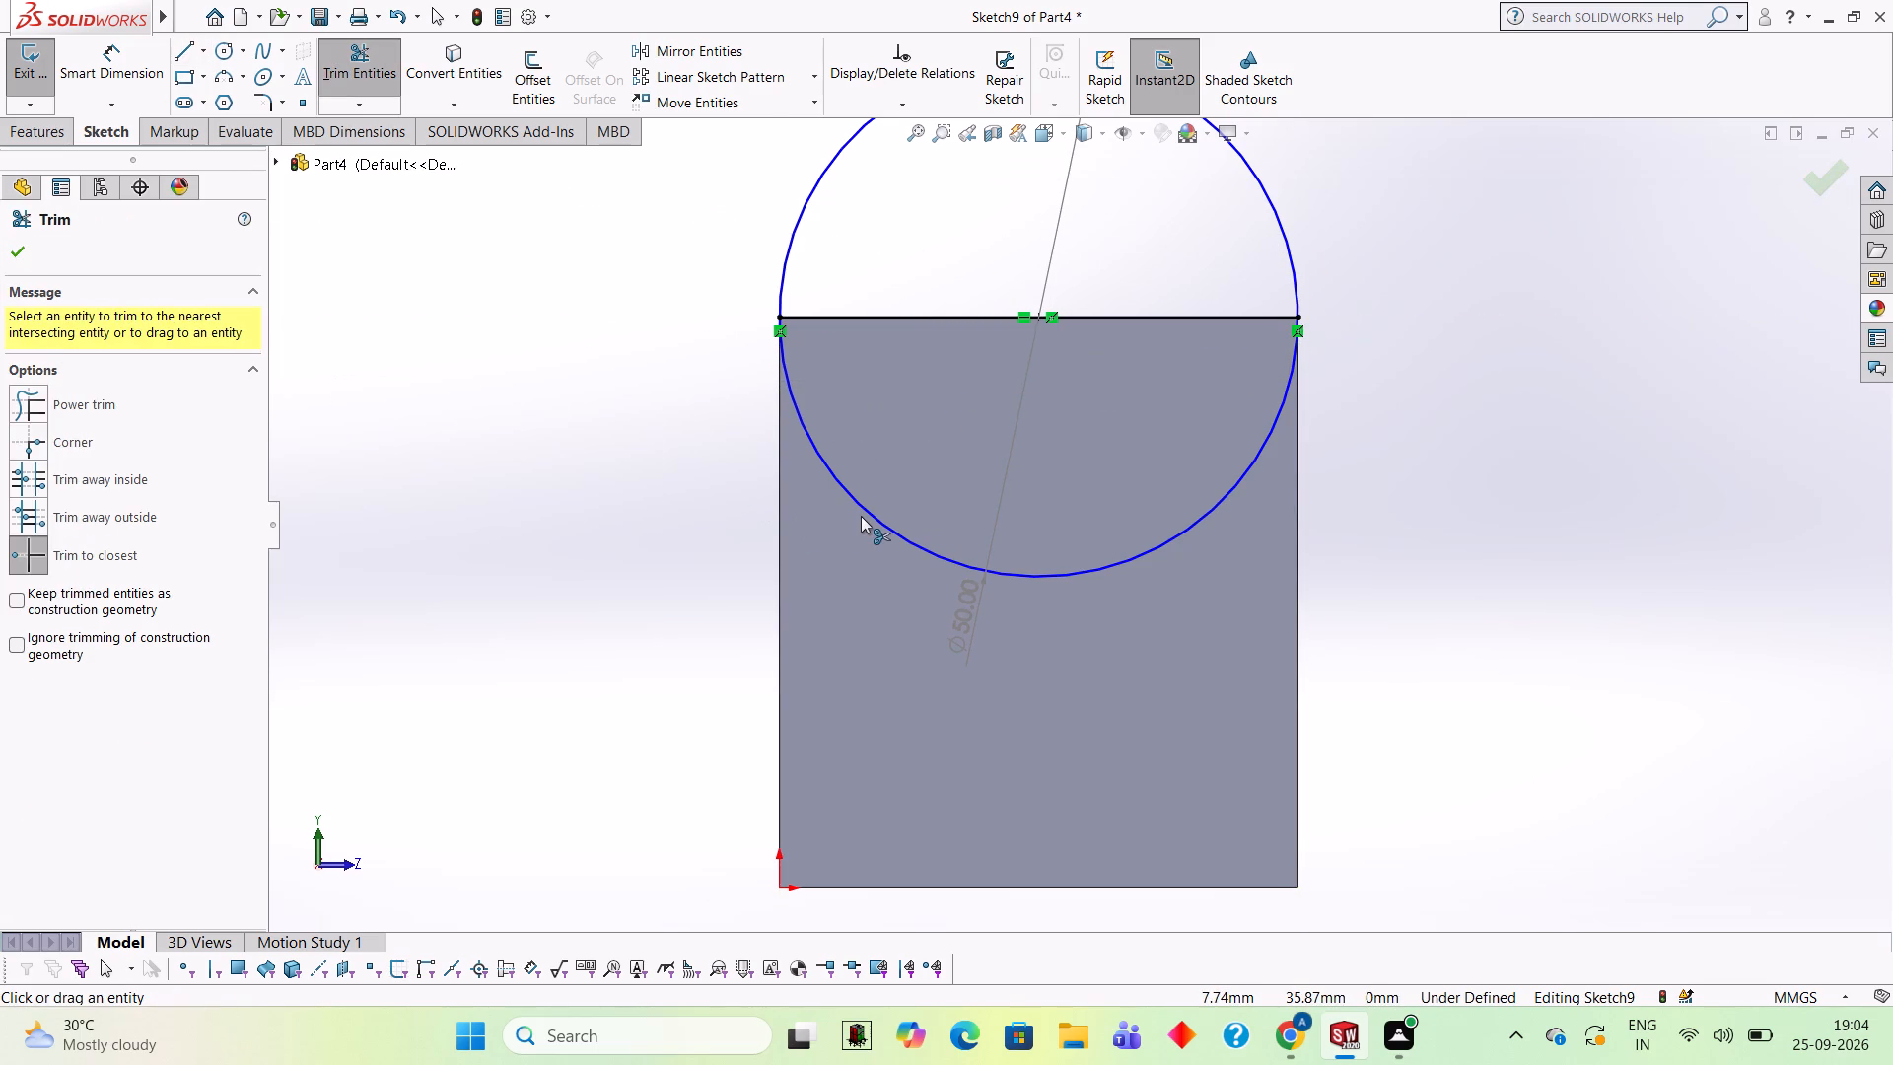
click(861, 499)
Extrude the semicircle blind 15 mm in the reversed direction, over the wall's thickness, merged with the body.
scroll(1266, 285, up, 1)
middle_drag(1300, 285, 1171, 330)
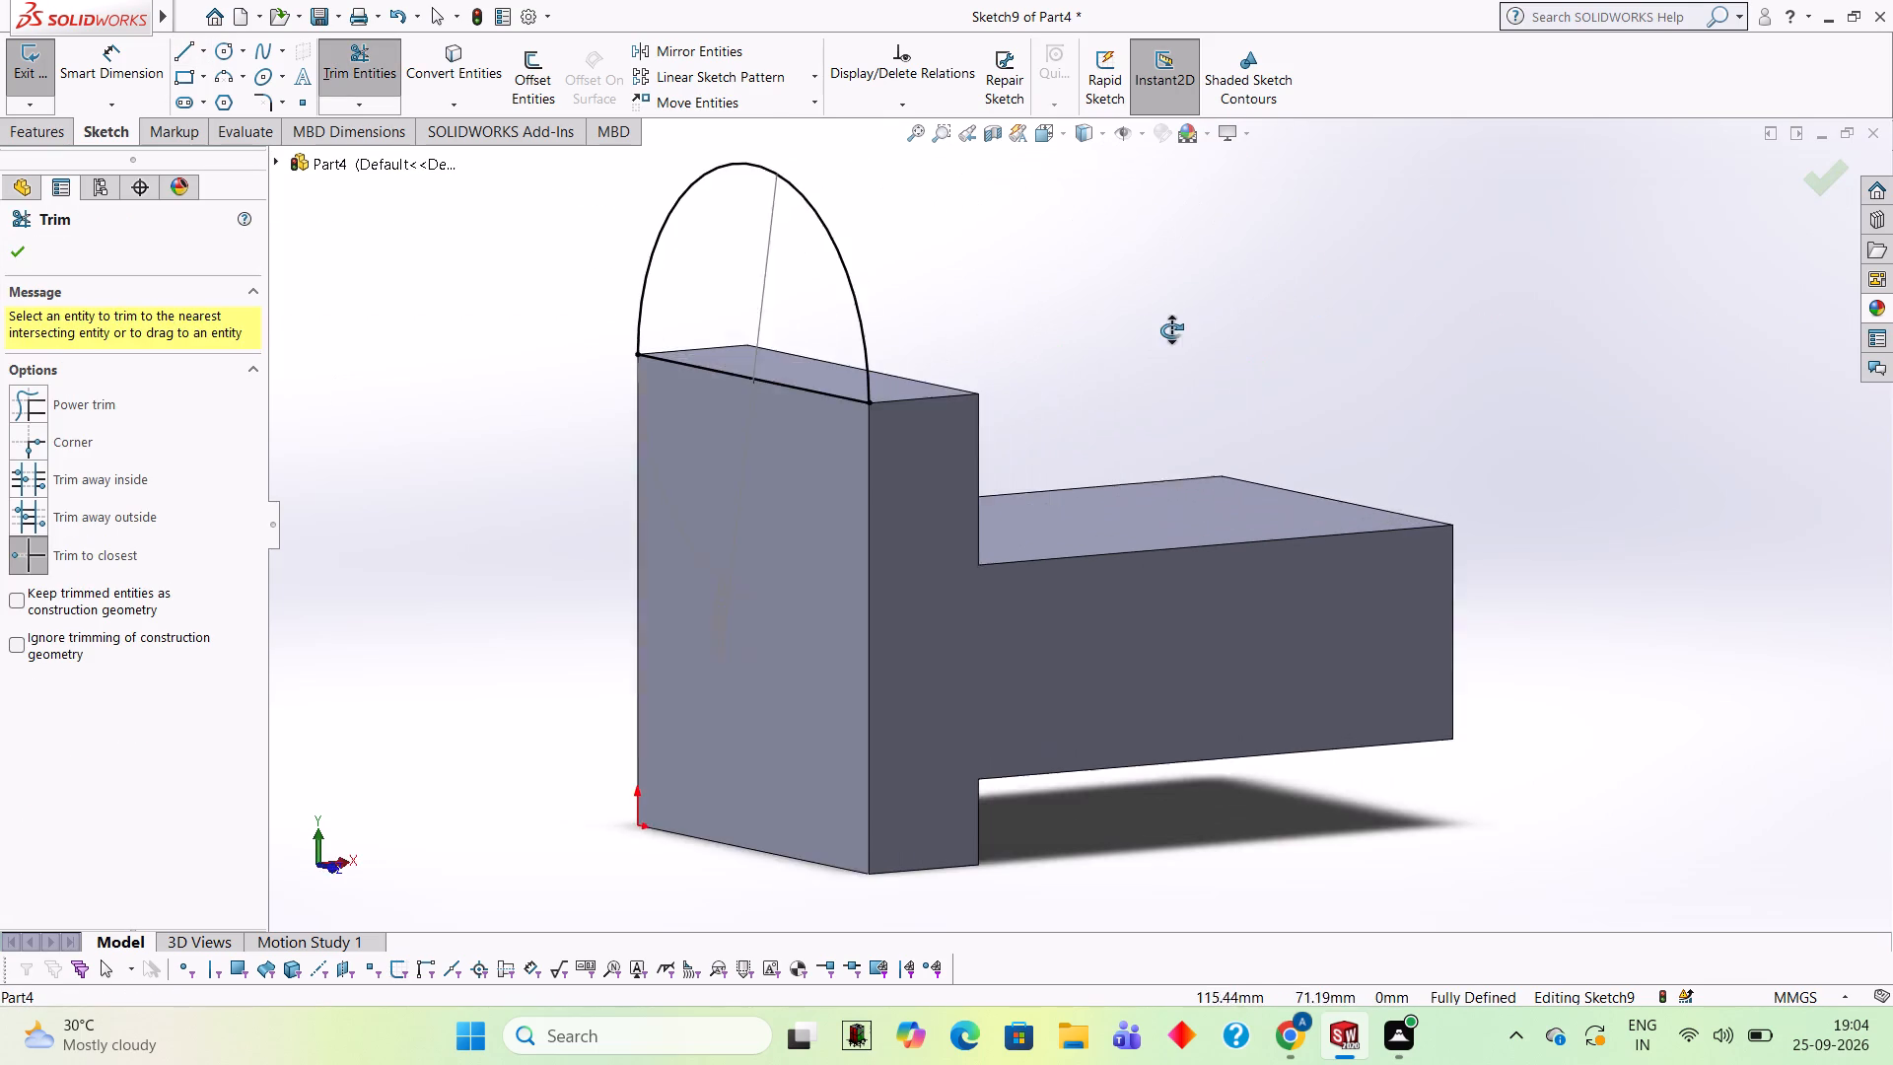
middle_drag(1171, 330, 1166, 330)
click(55, 125)
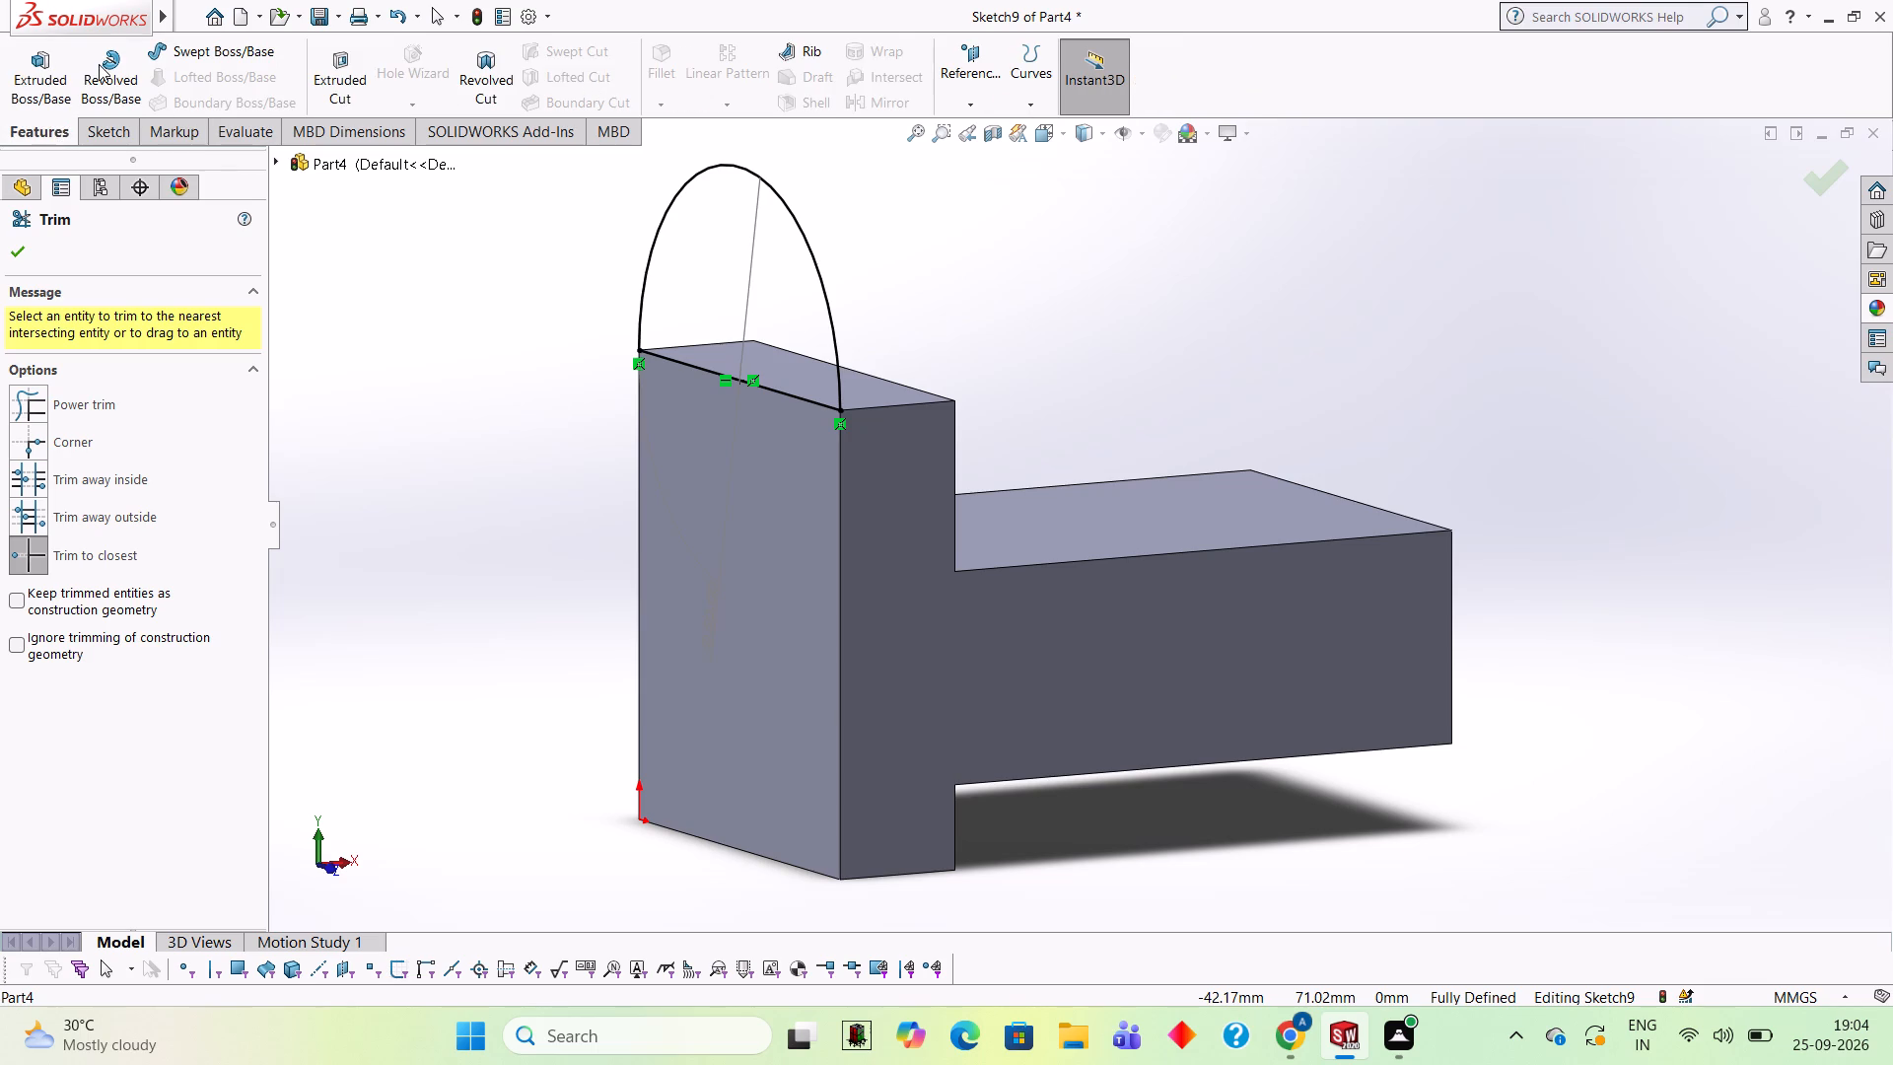
click(52, 58)
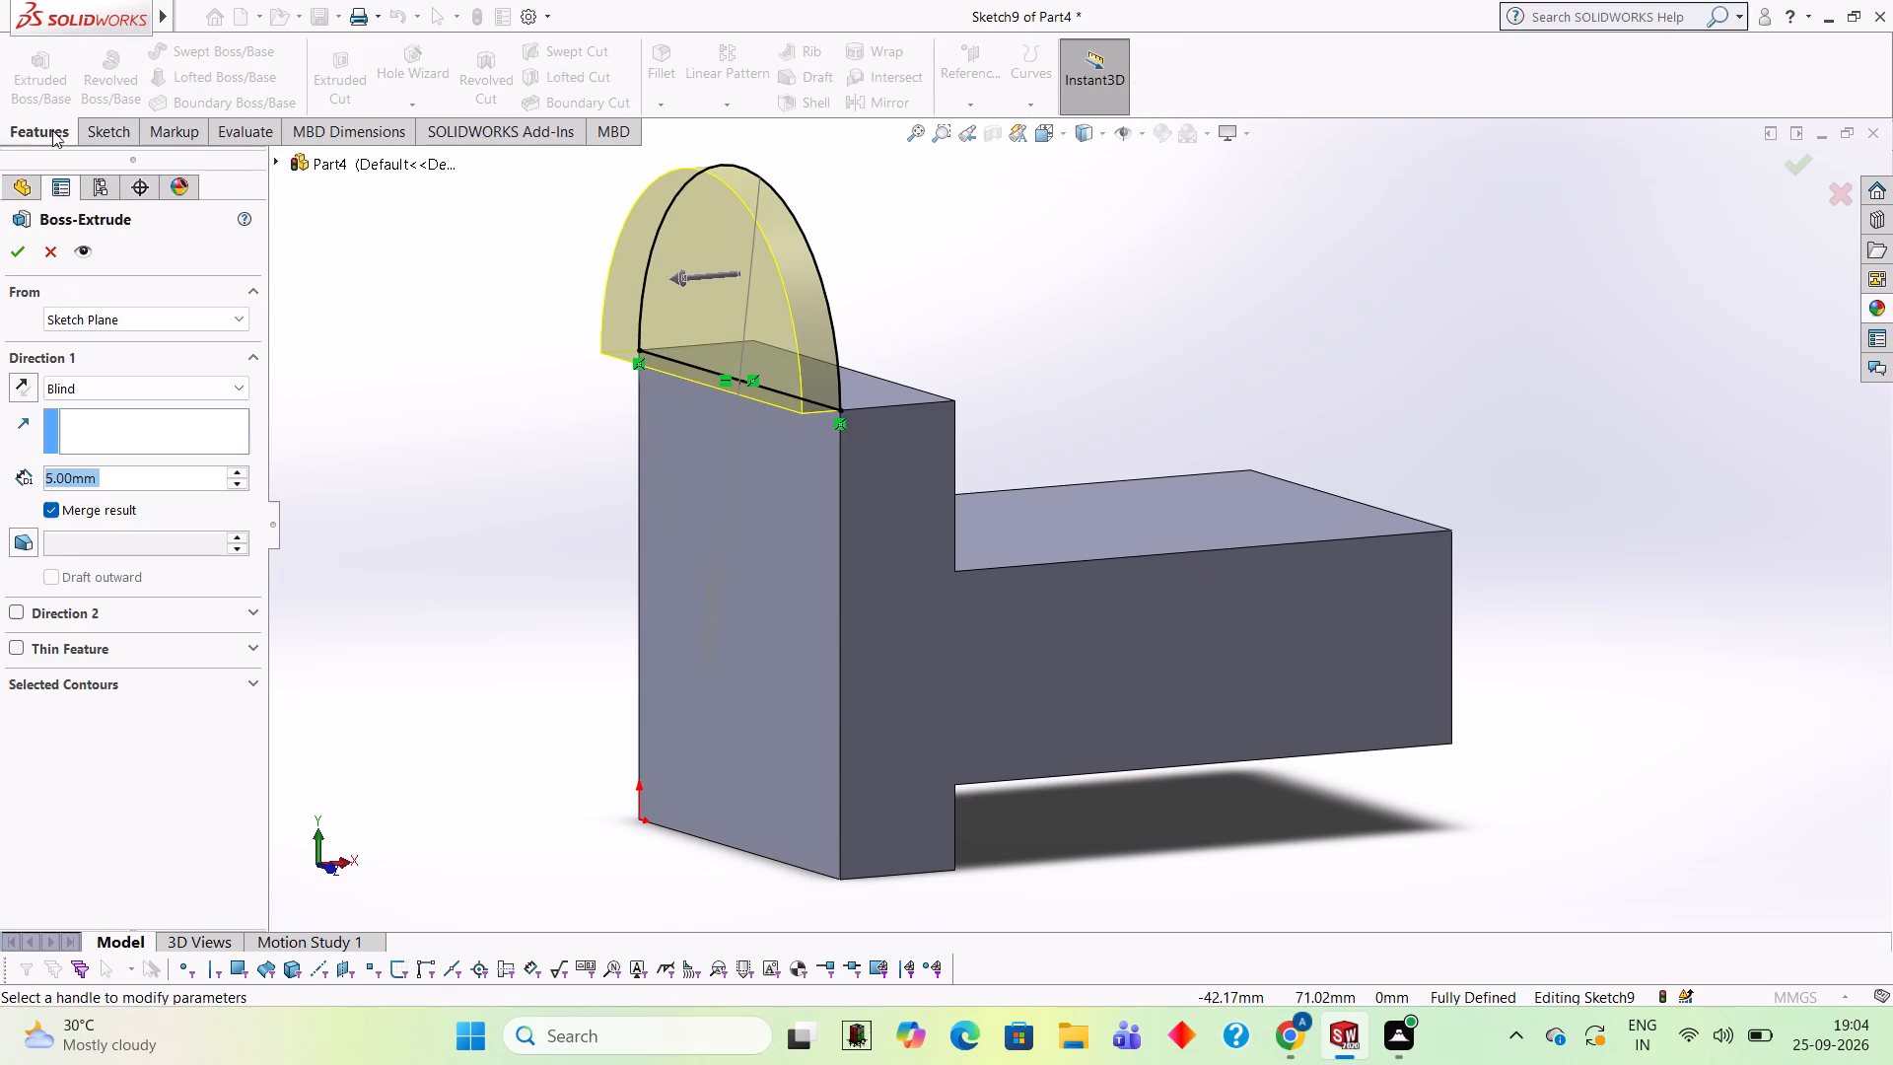
click(24, 392)
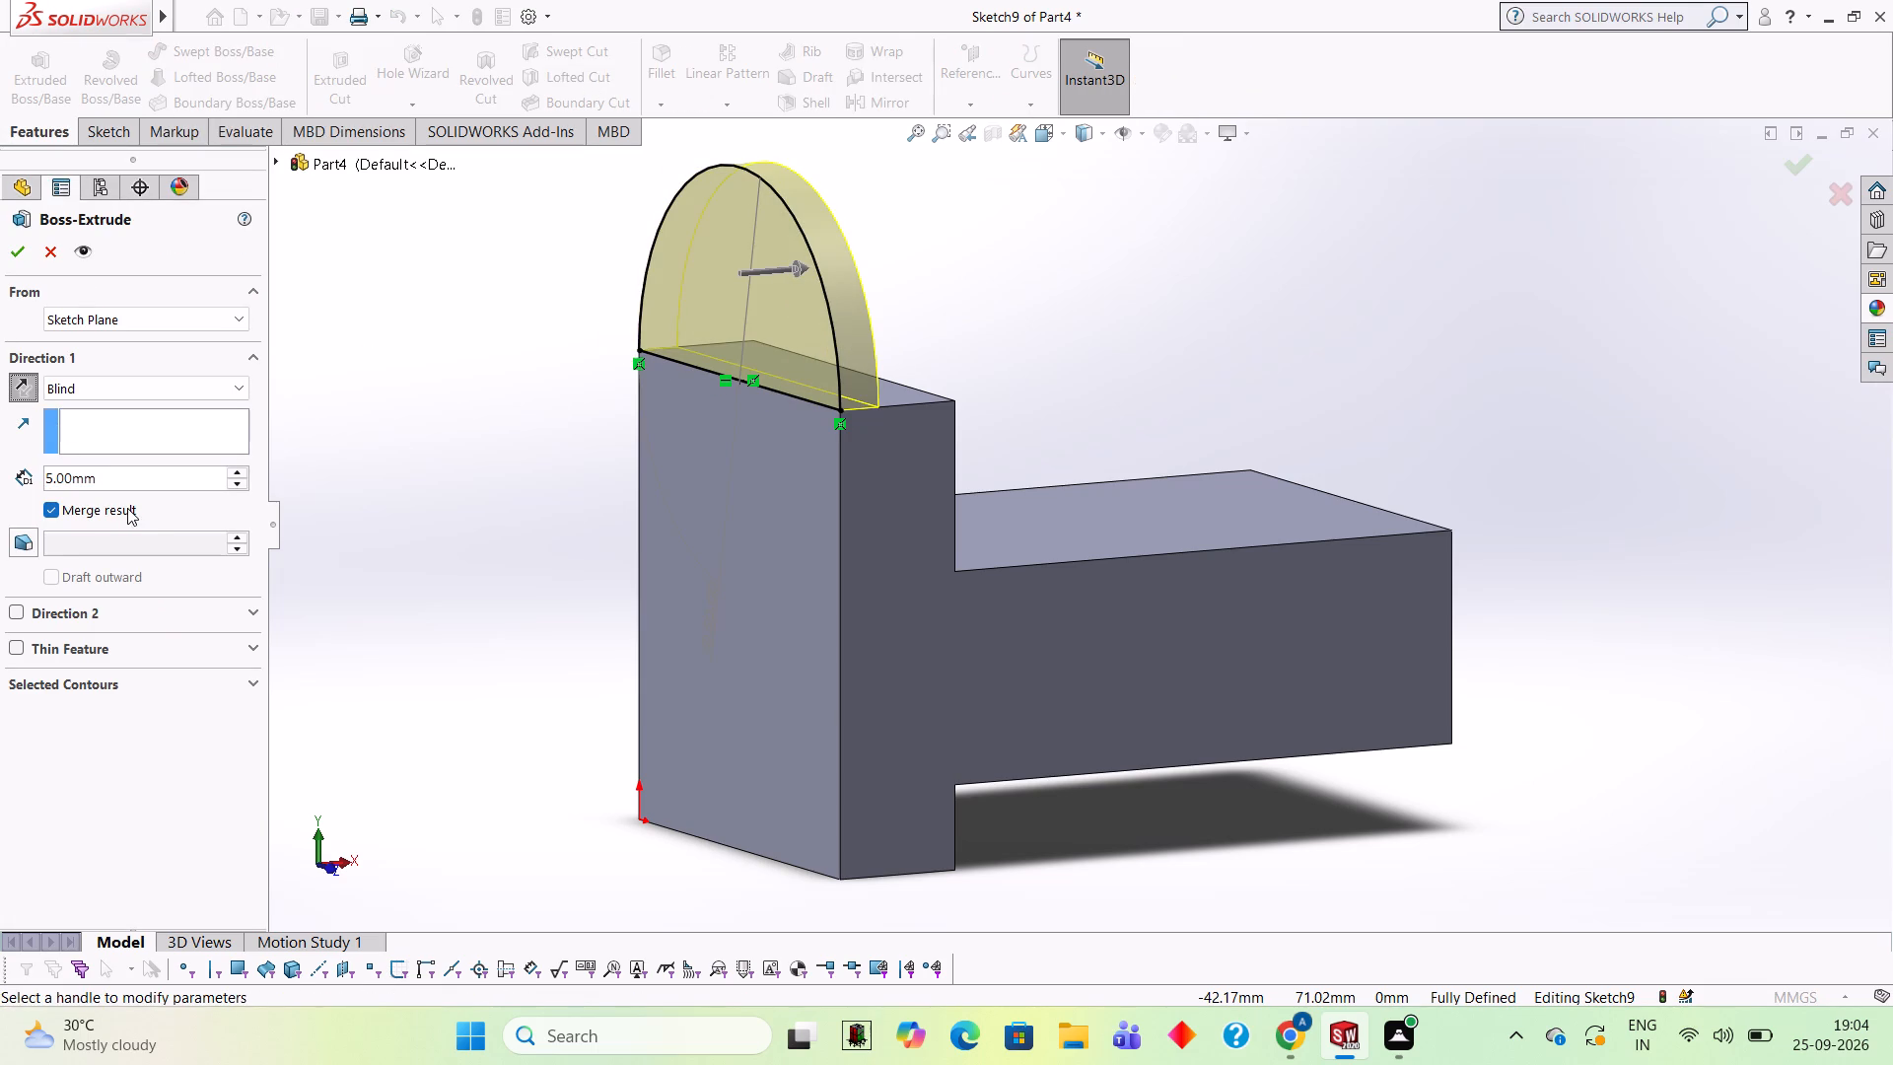
click(148, 476)
key(BackSpace)
key(BackSpace)
key(BackSpace)
key(BackSpace)
key(BackSpace)
key(BackSpace)
text(15)
key(Return)
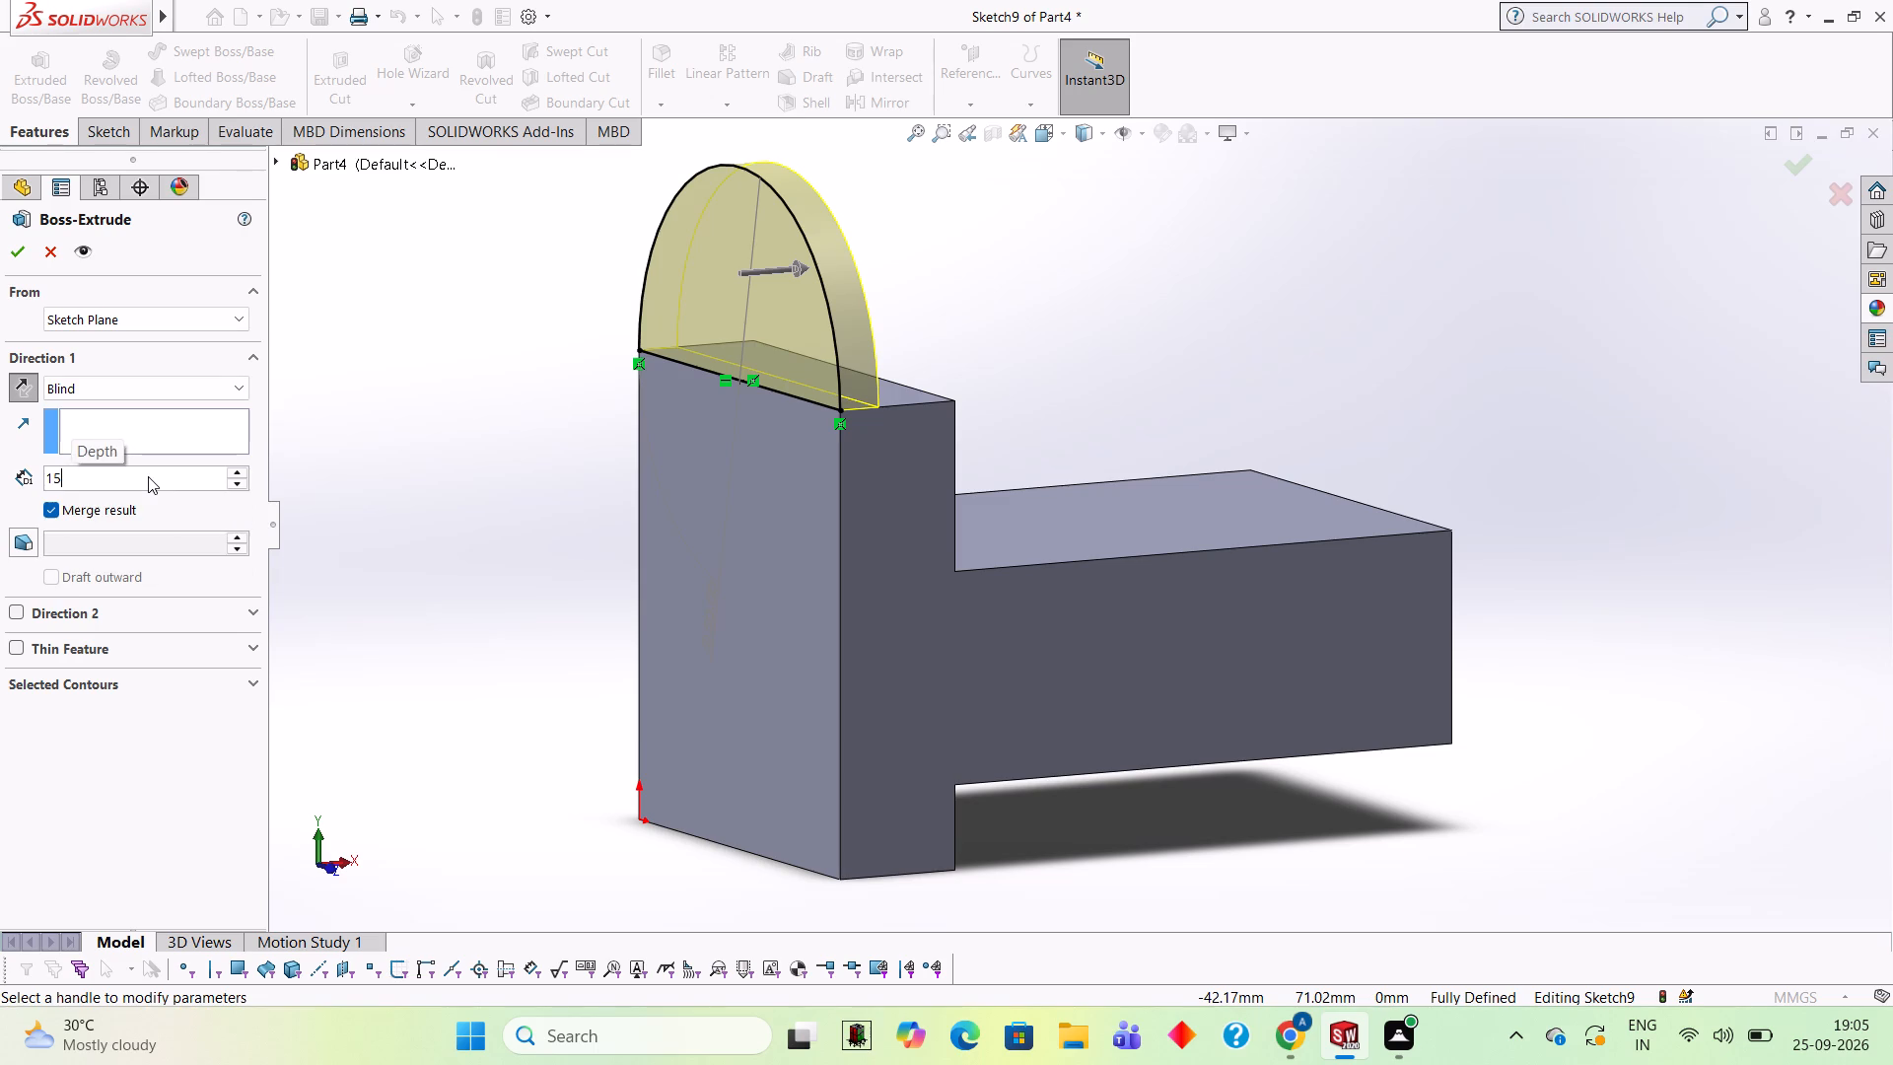
click(9, 261)
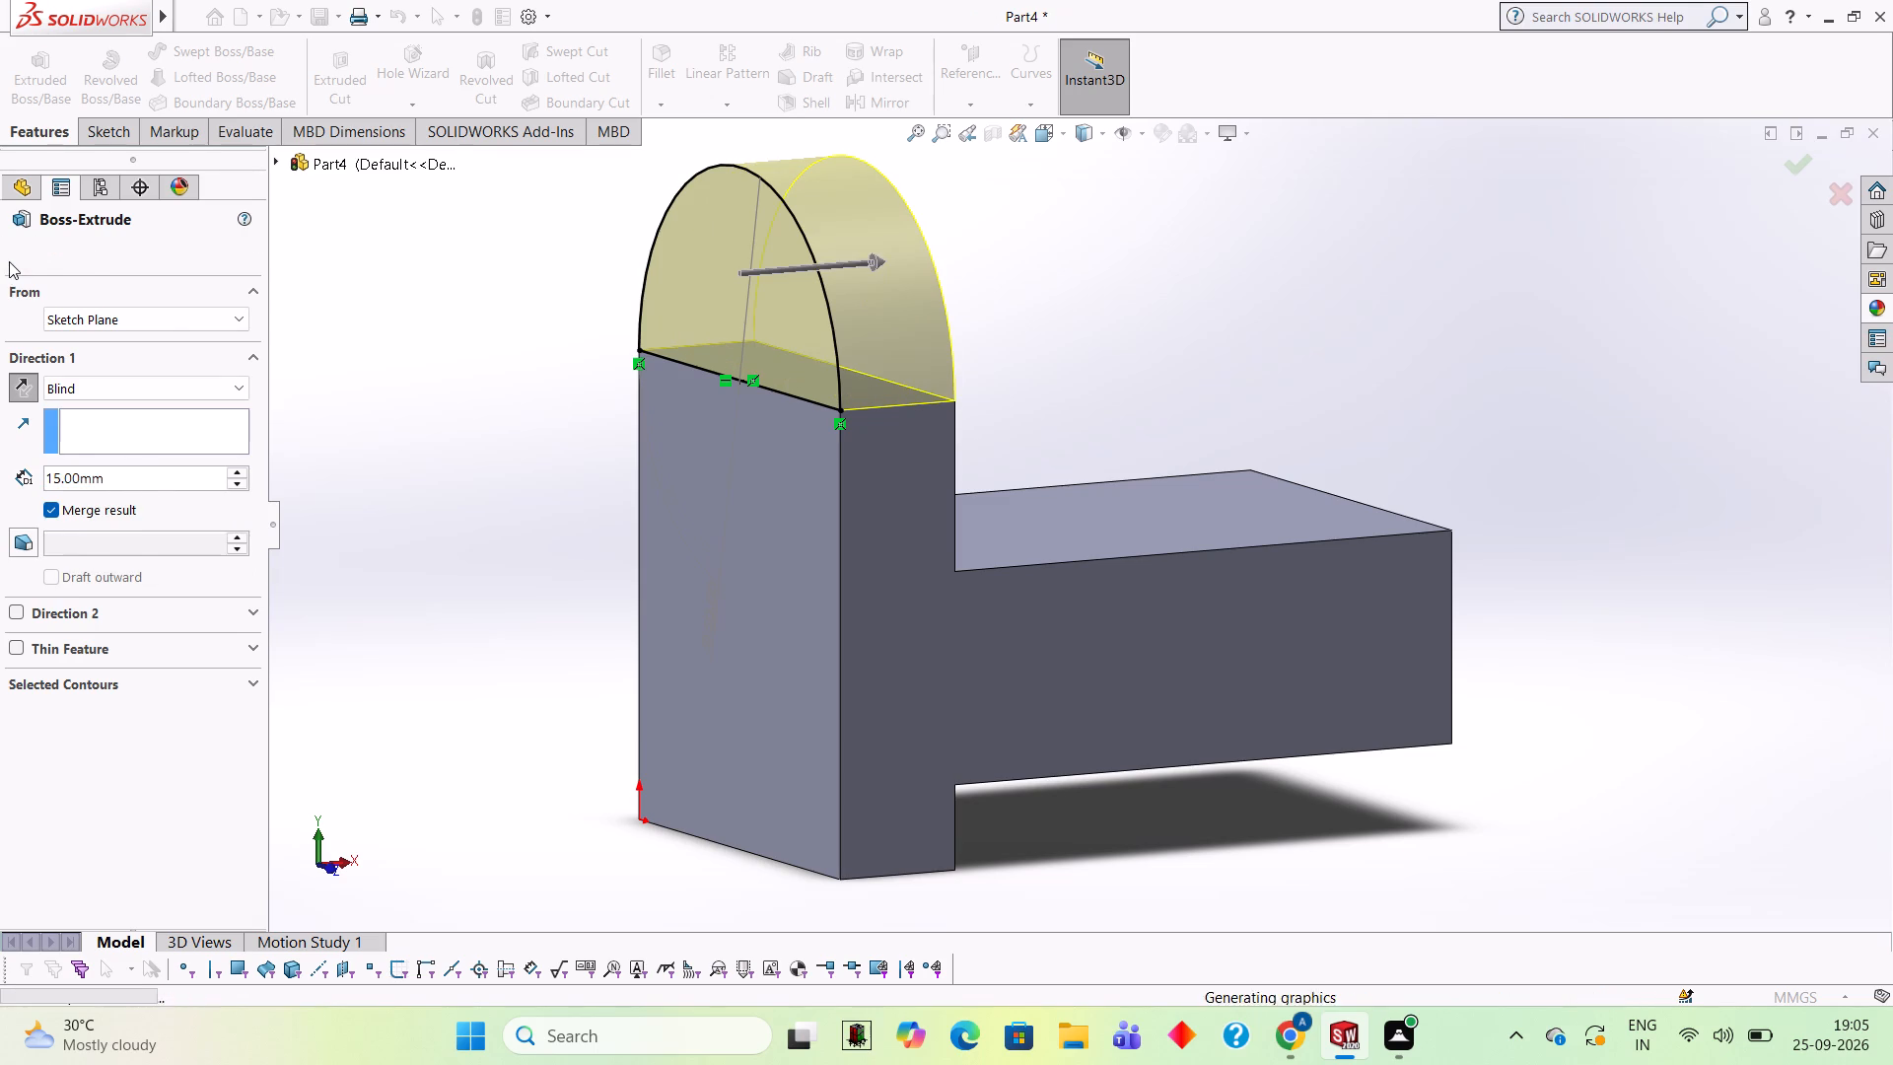
click(1175, 365)
Sketch a closed 50 by 20 mm rectangle of lines on the wall's inner face, from the horizontal block's top up to the arc's base.
middle_drag(1159, 362, 1114, 421)
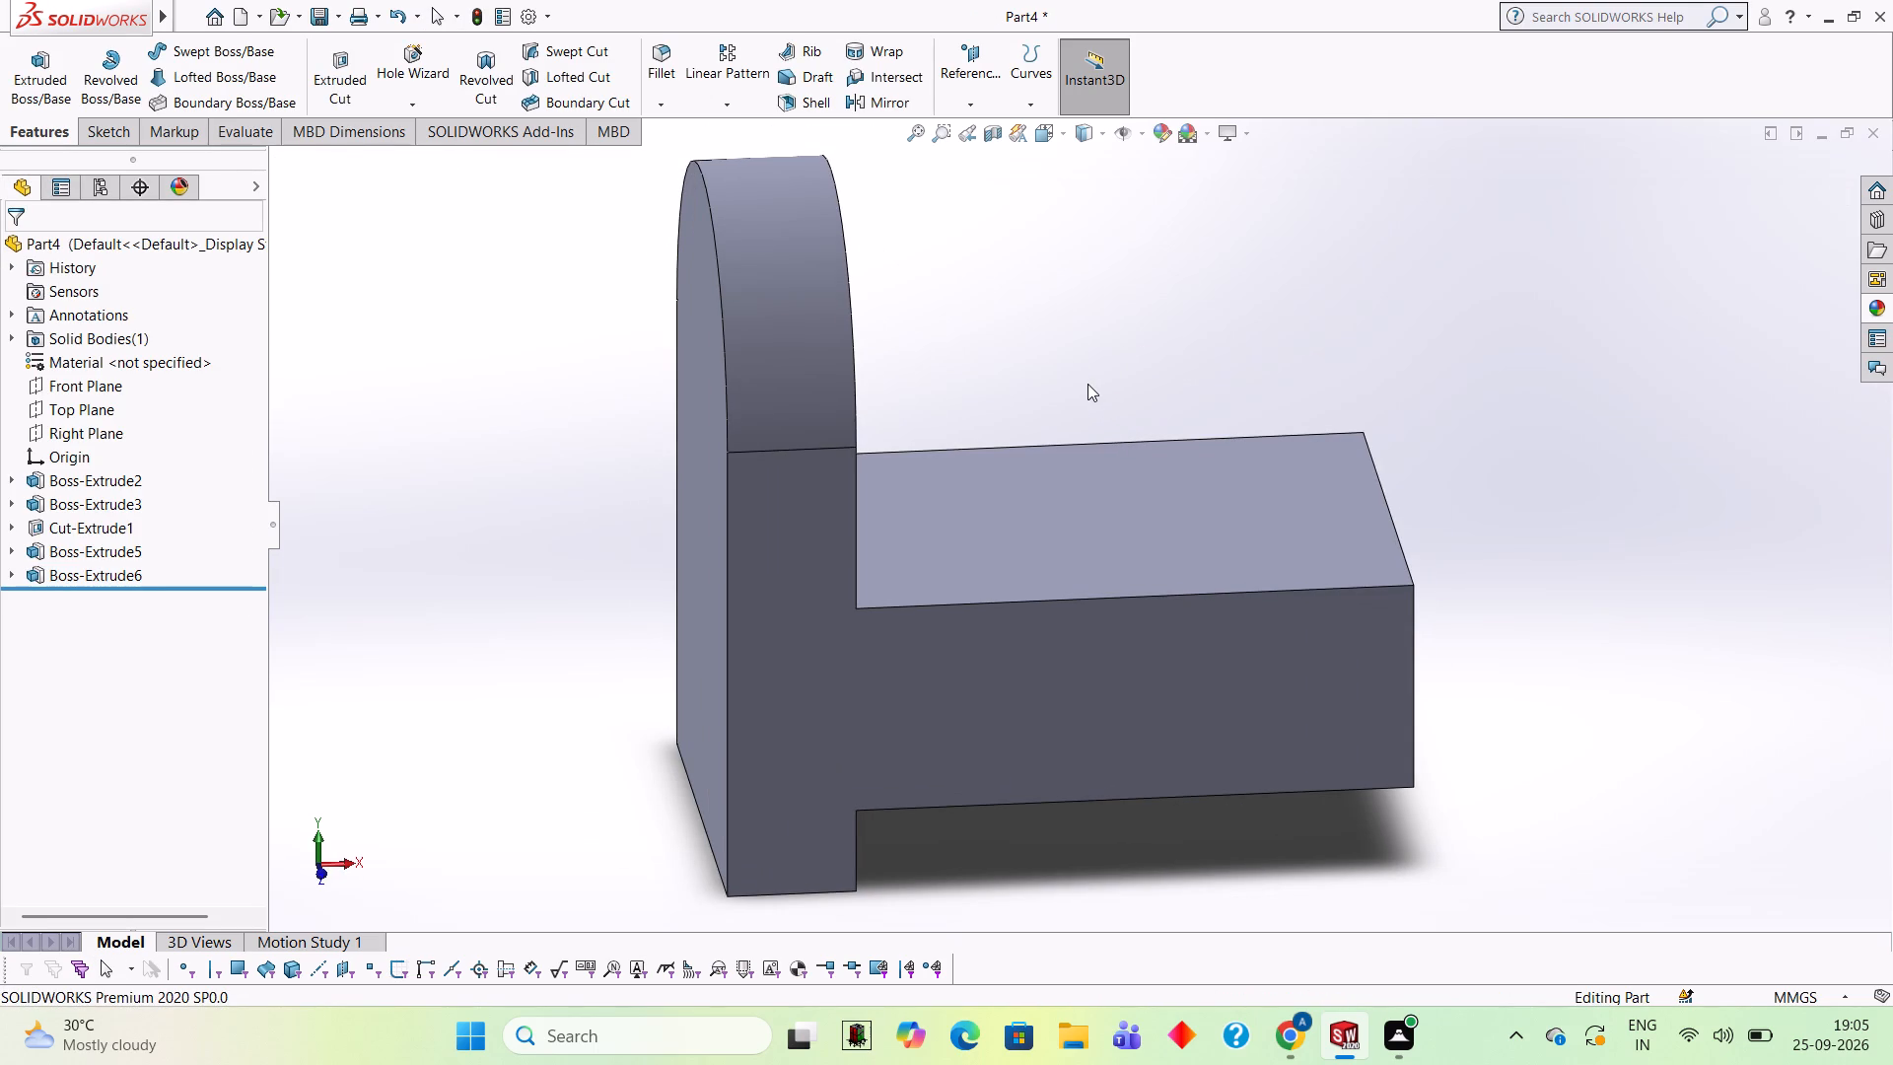
middle_drag(1051, 380, 957, 267)
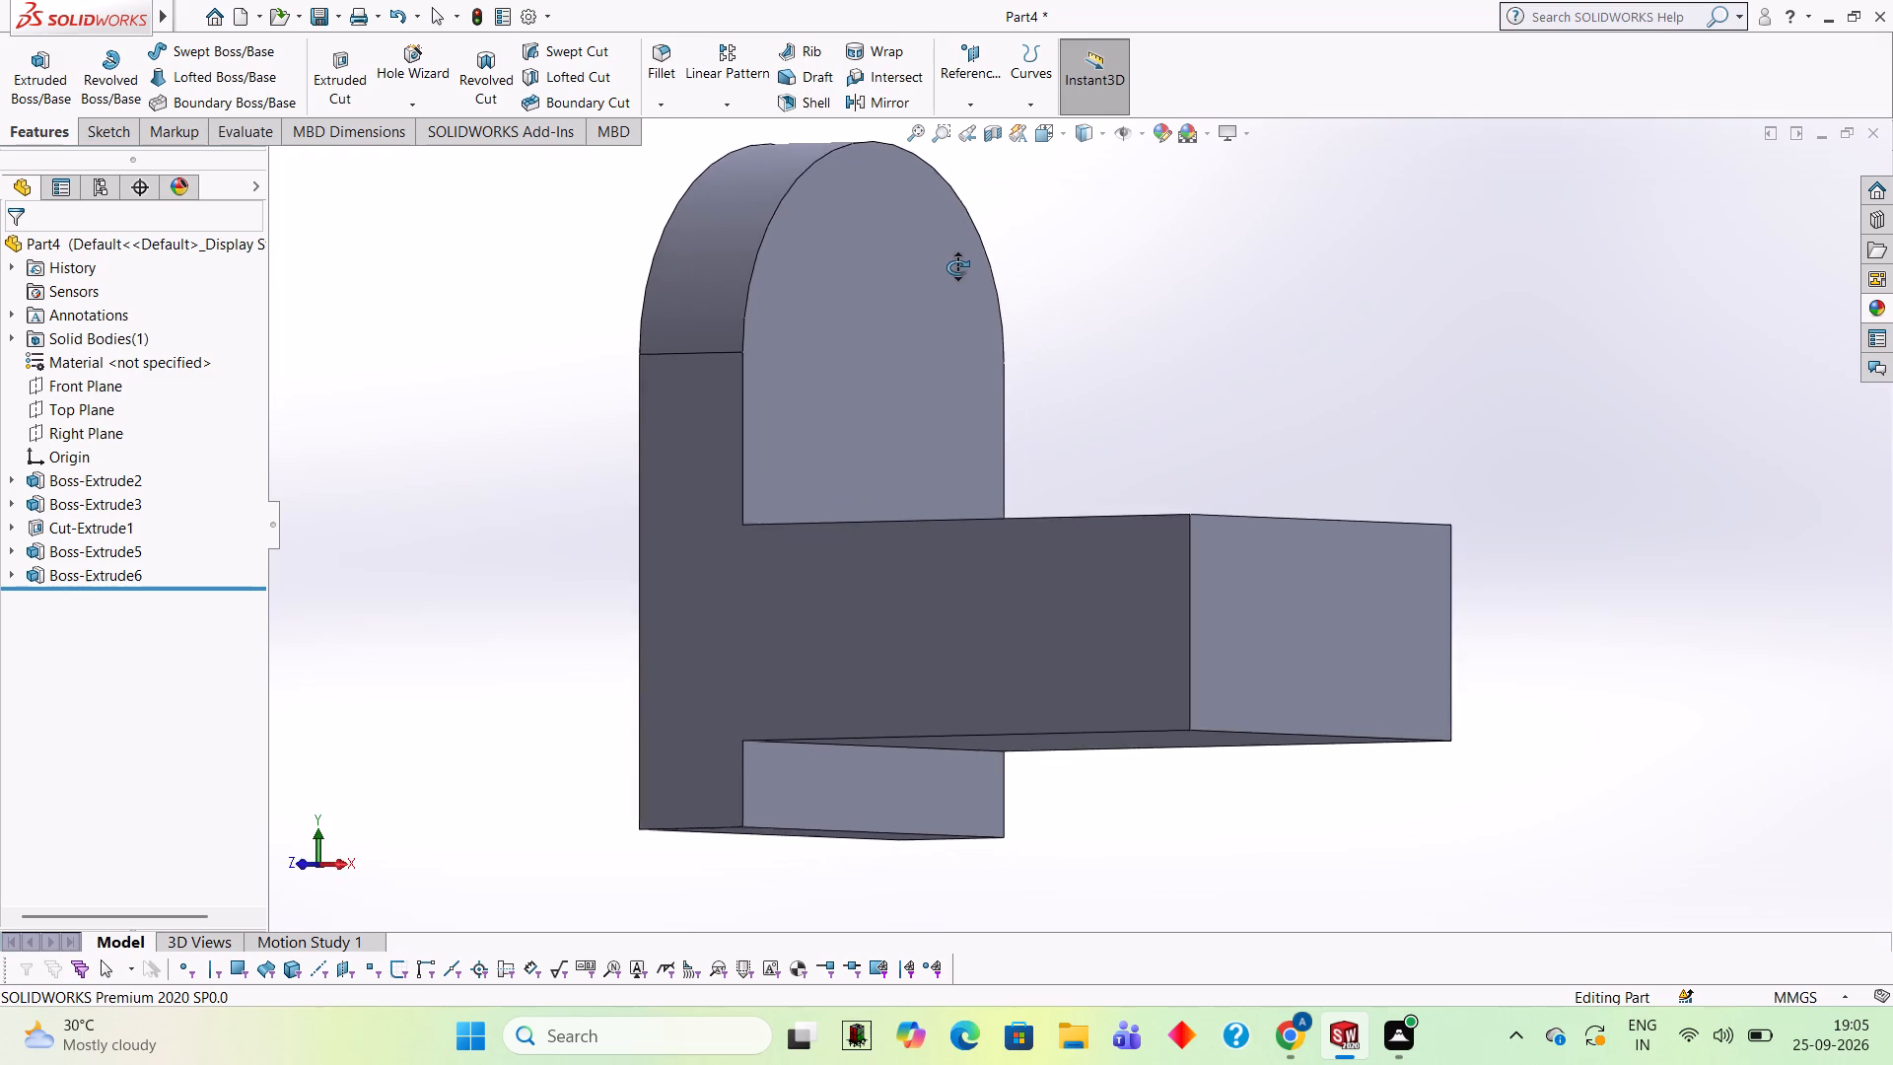
middle_drag(957, 267, 993, 295)
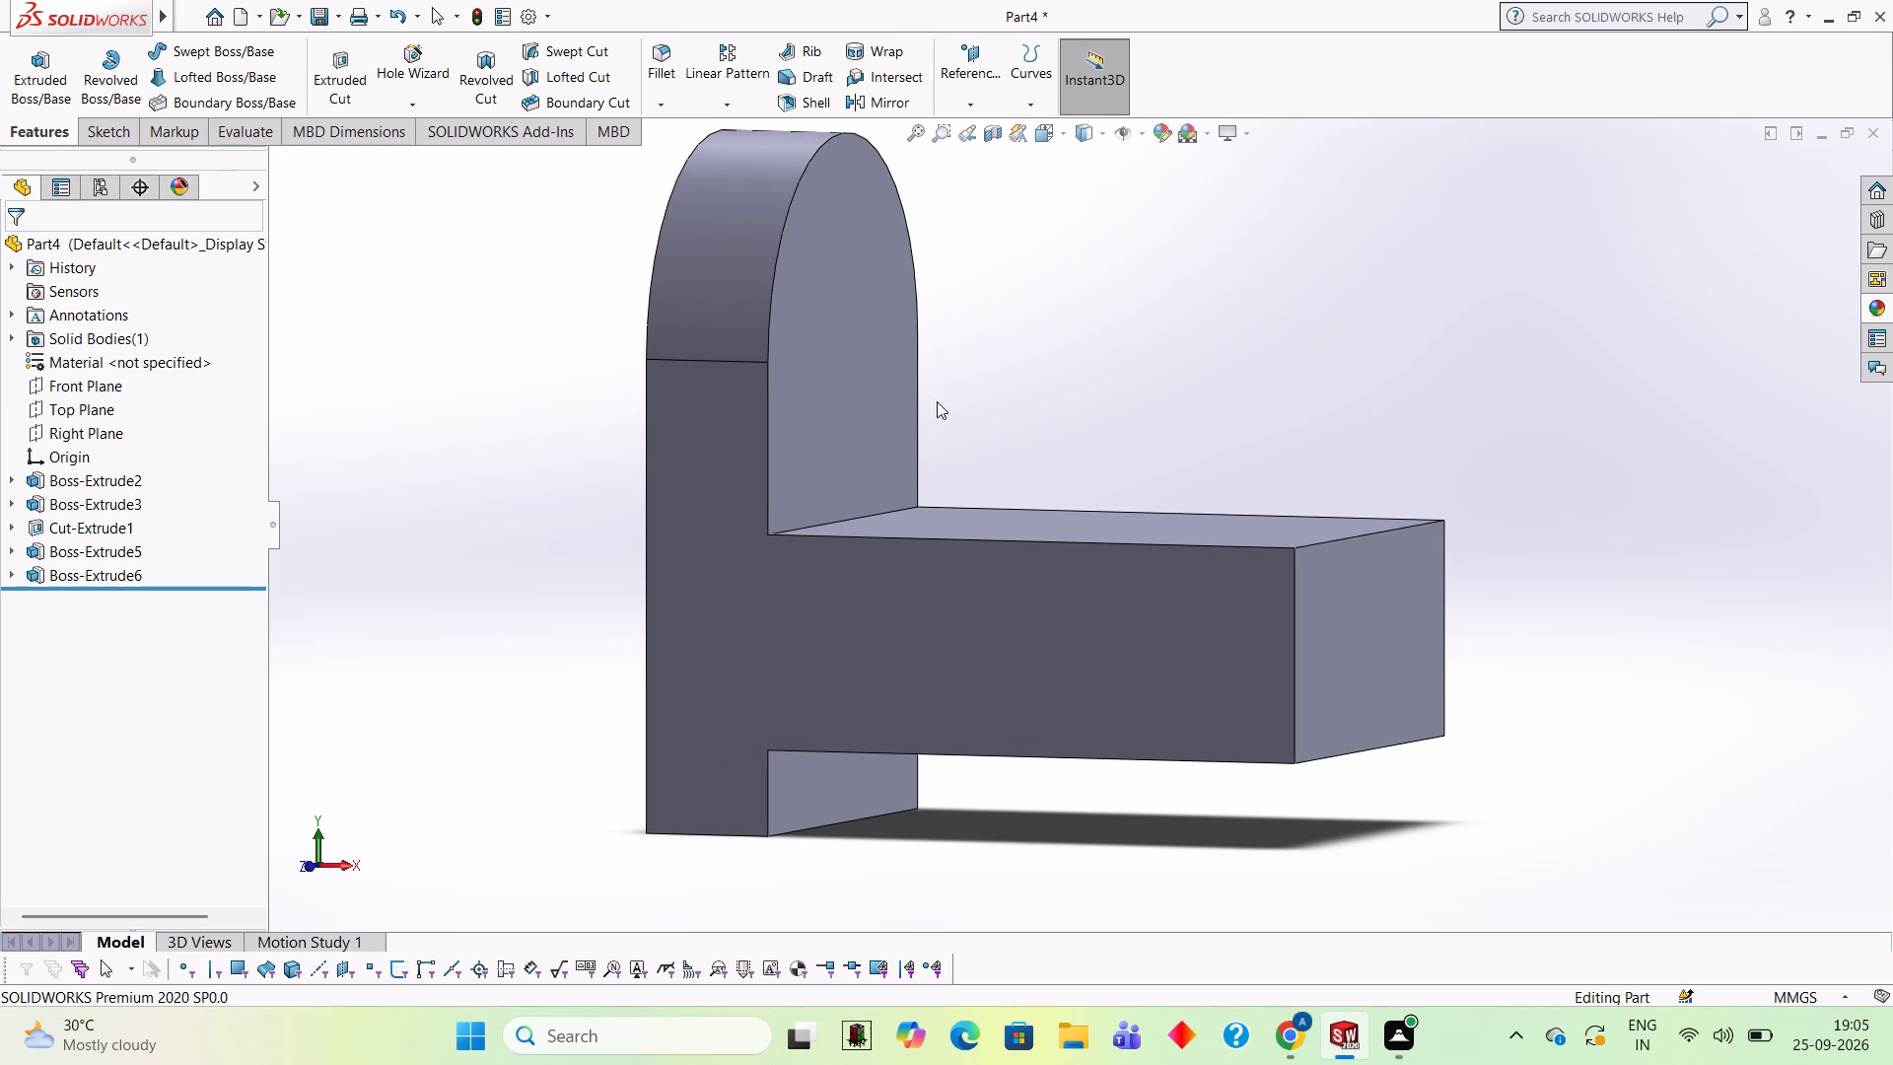
click(874, 432)
click(952, 383)
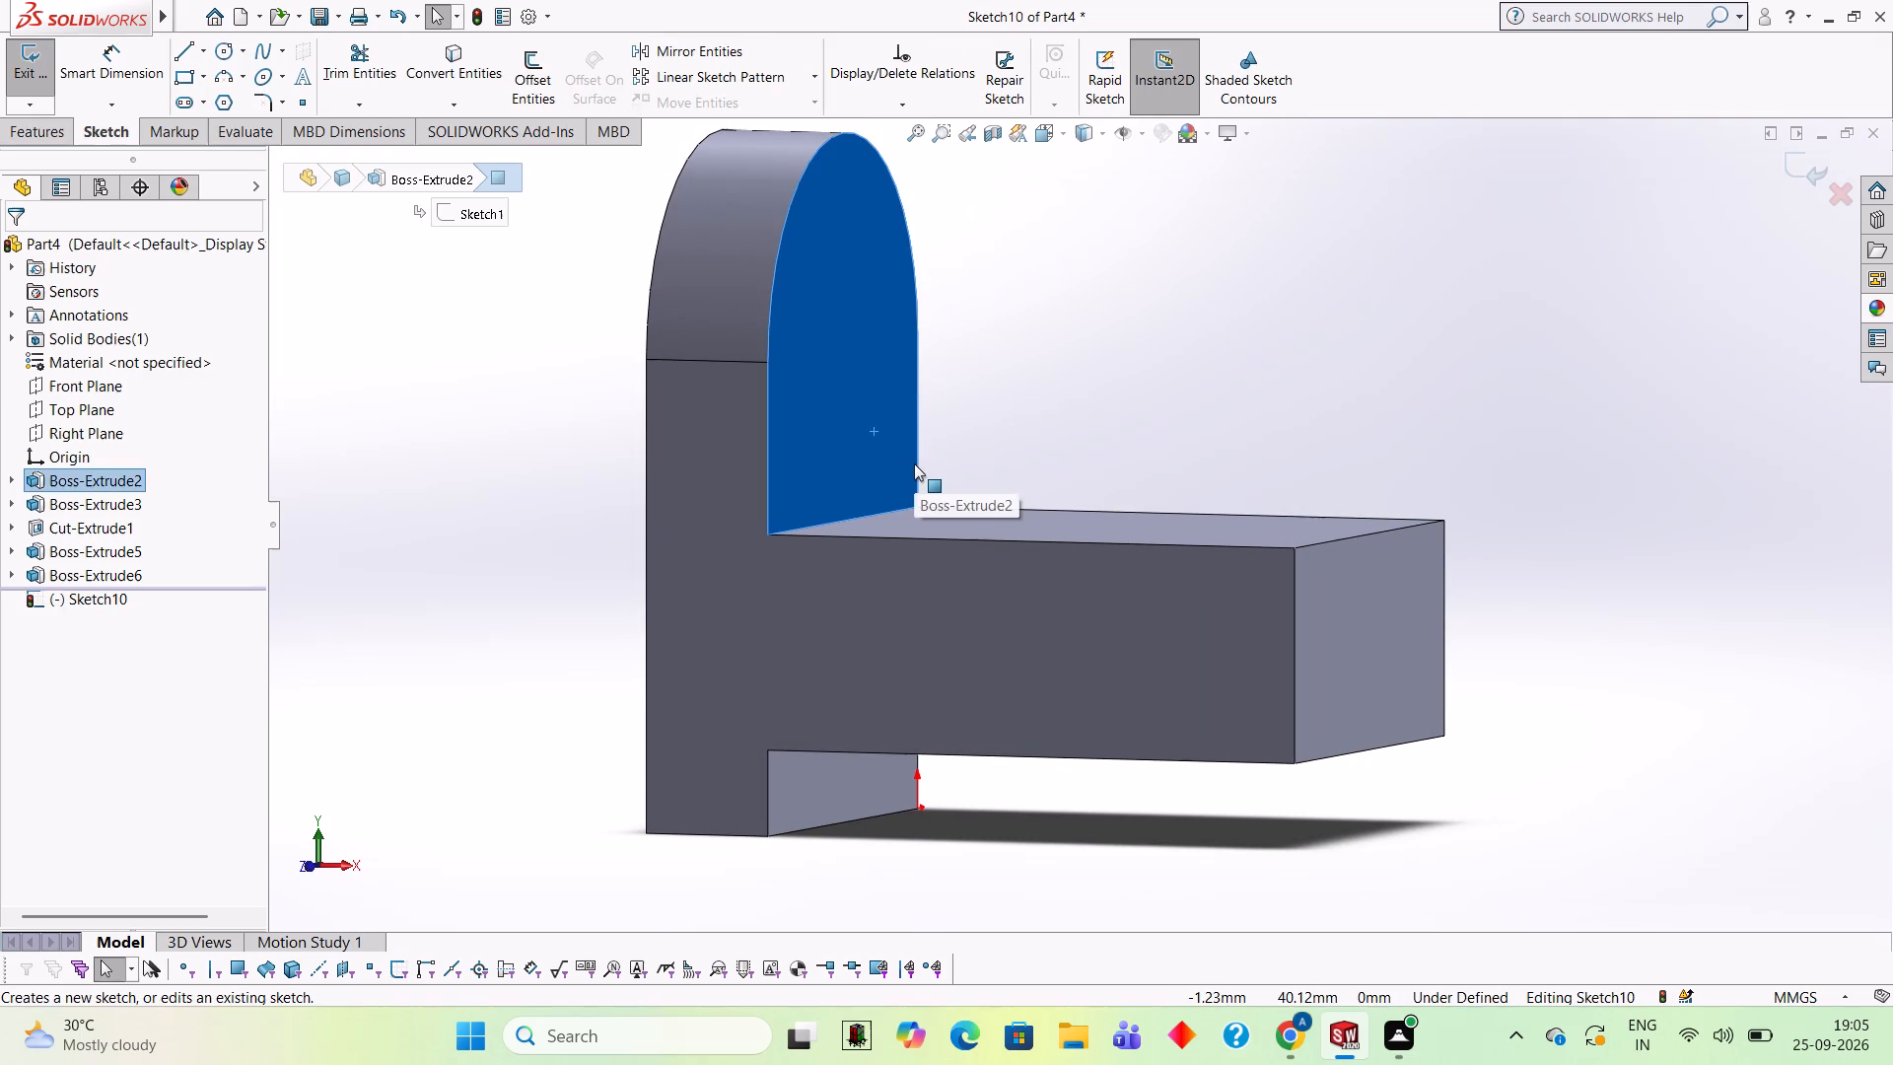
ctrl+scroll(914, 463, up, 2)
key(ctrl+8)
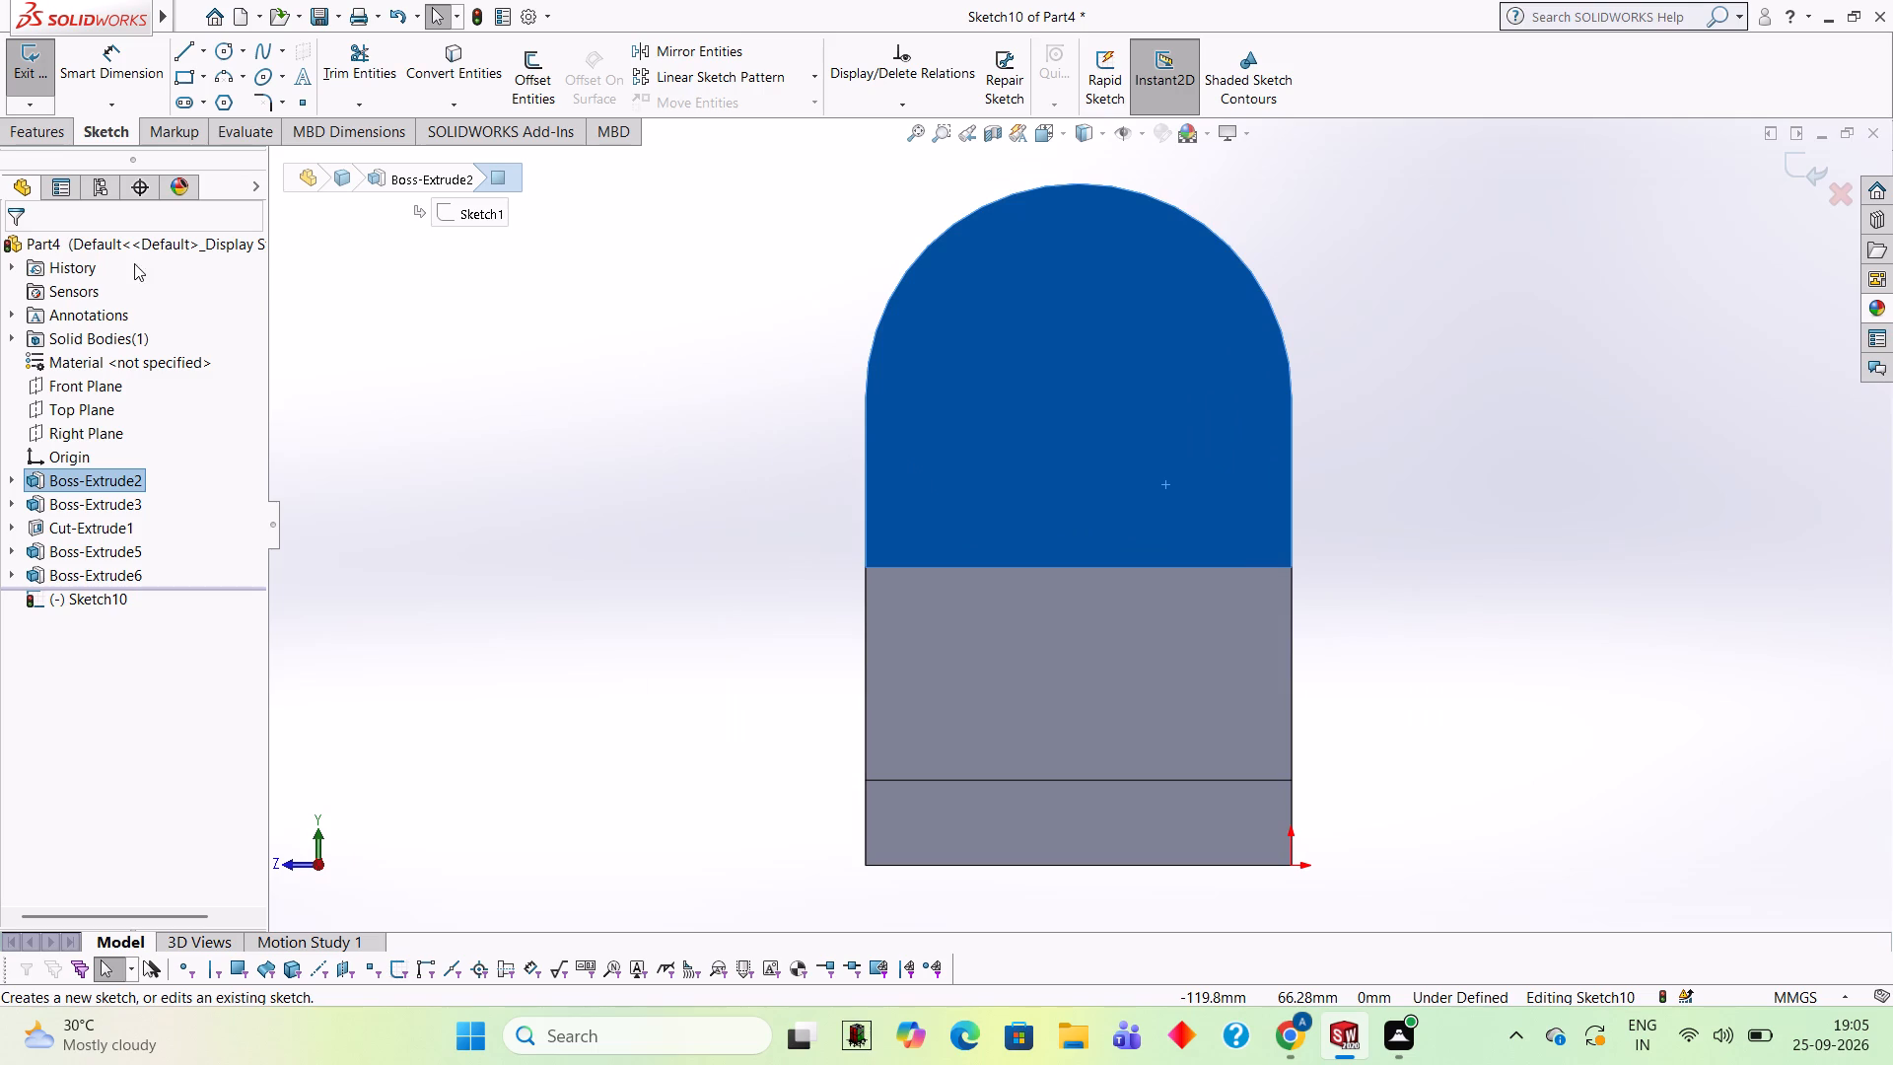
click(184, 48)
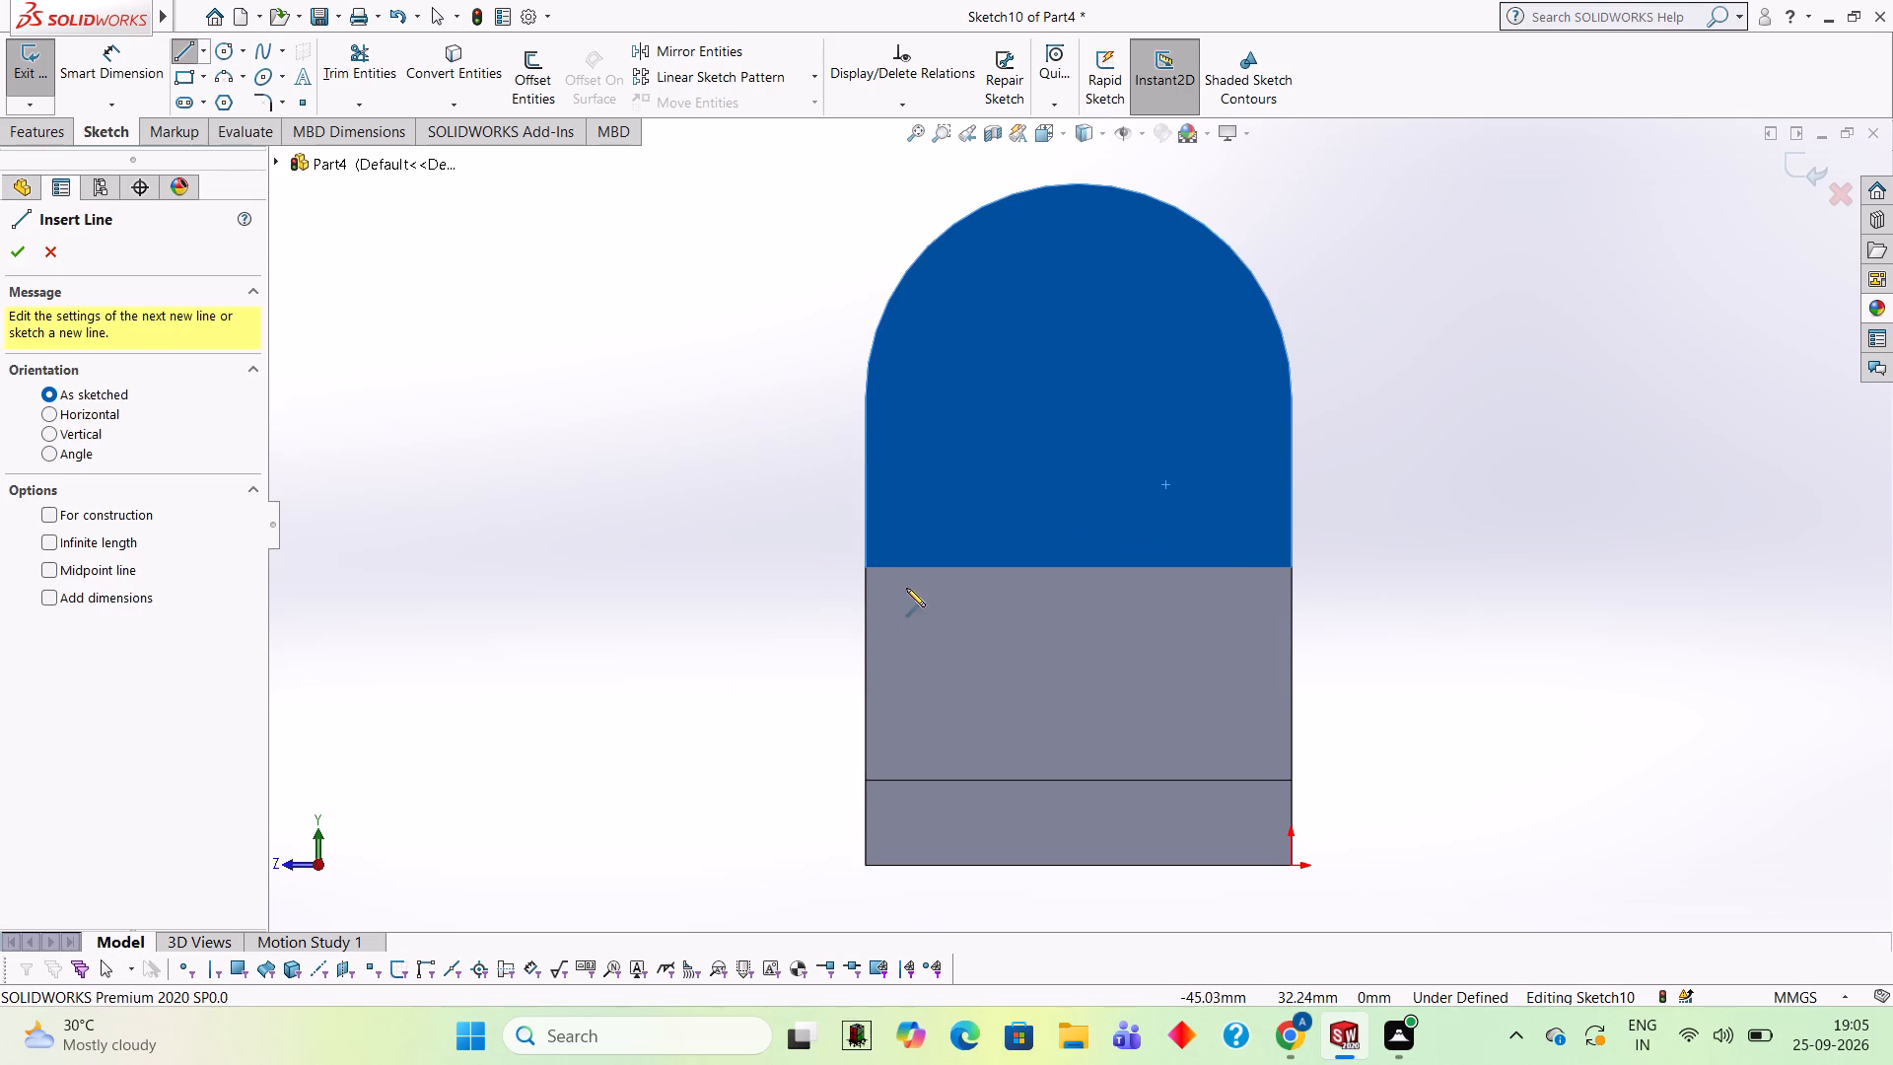
click(864, 567)
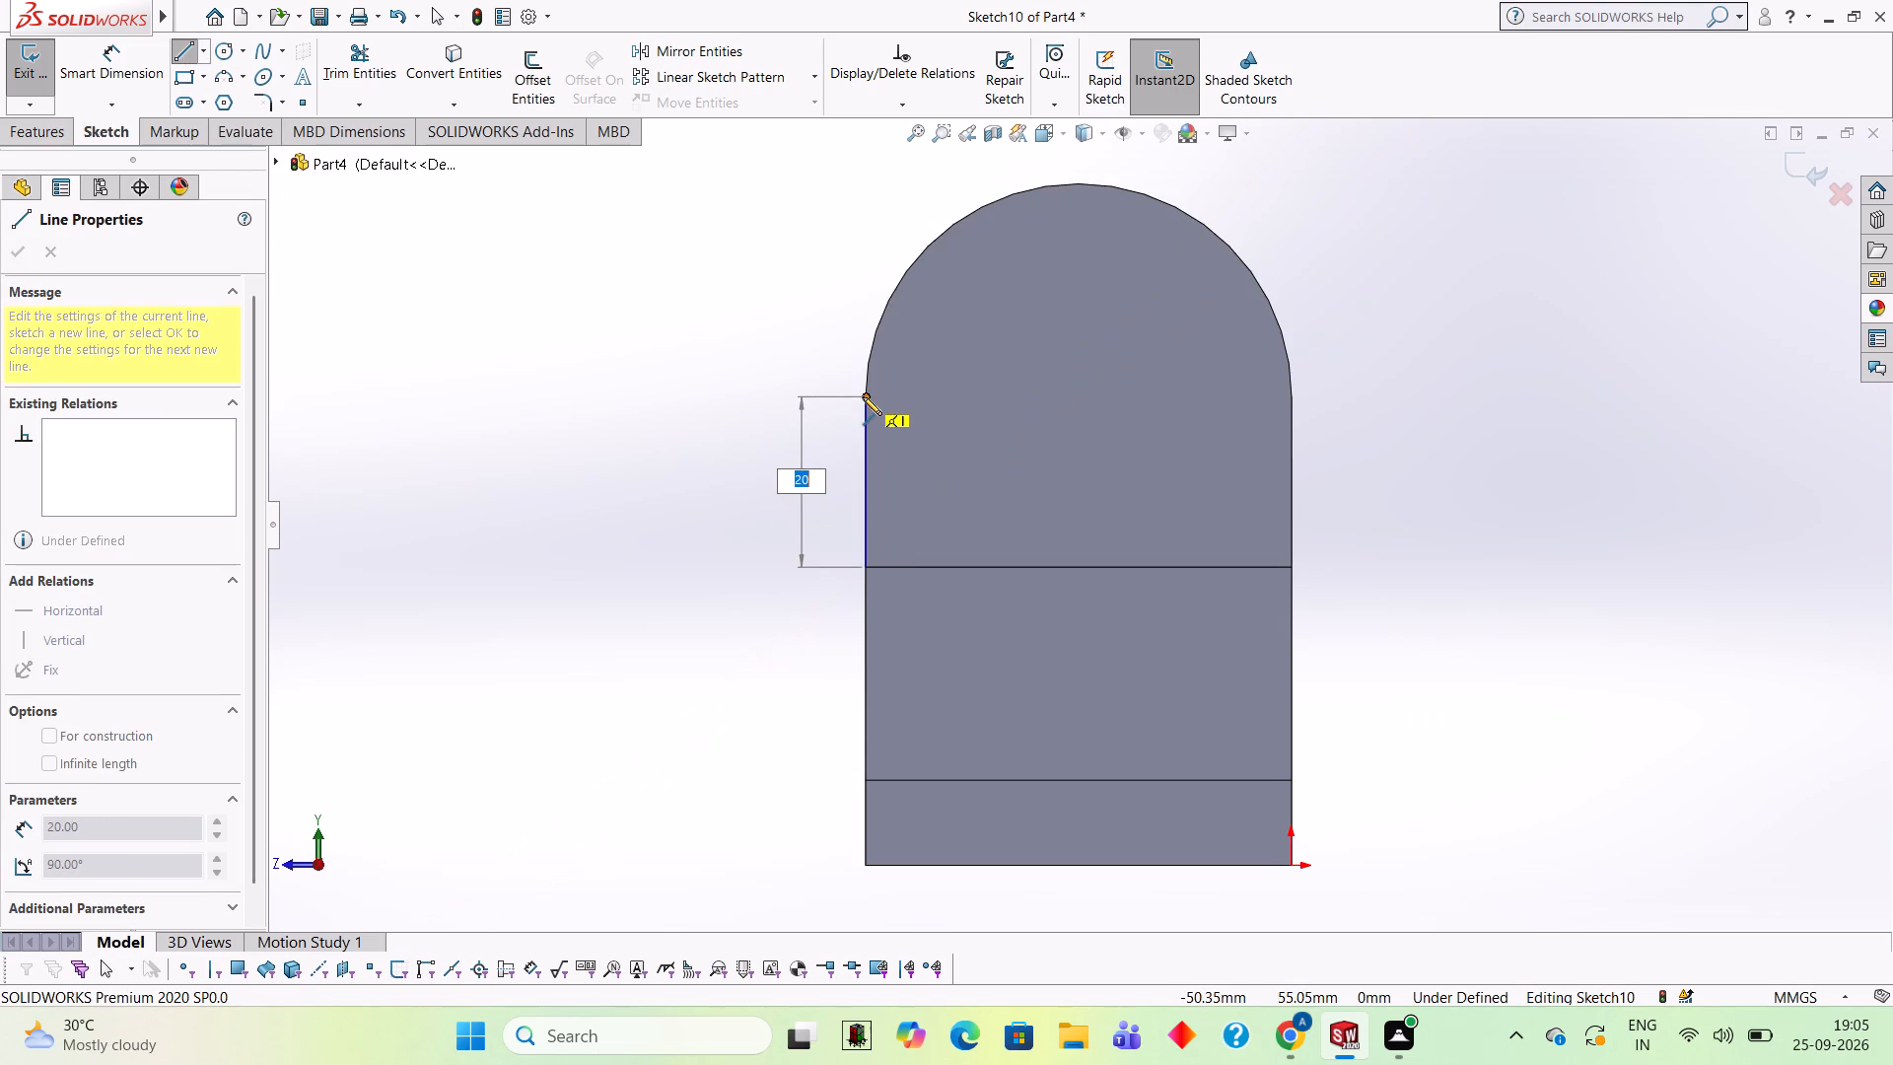
click(863, 396)
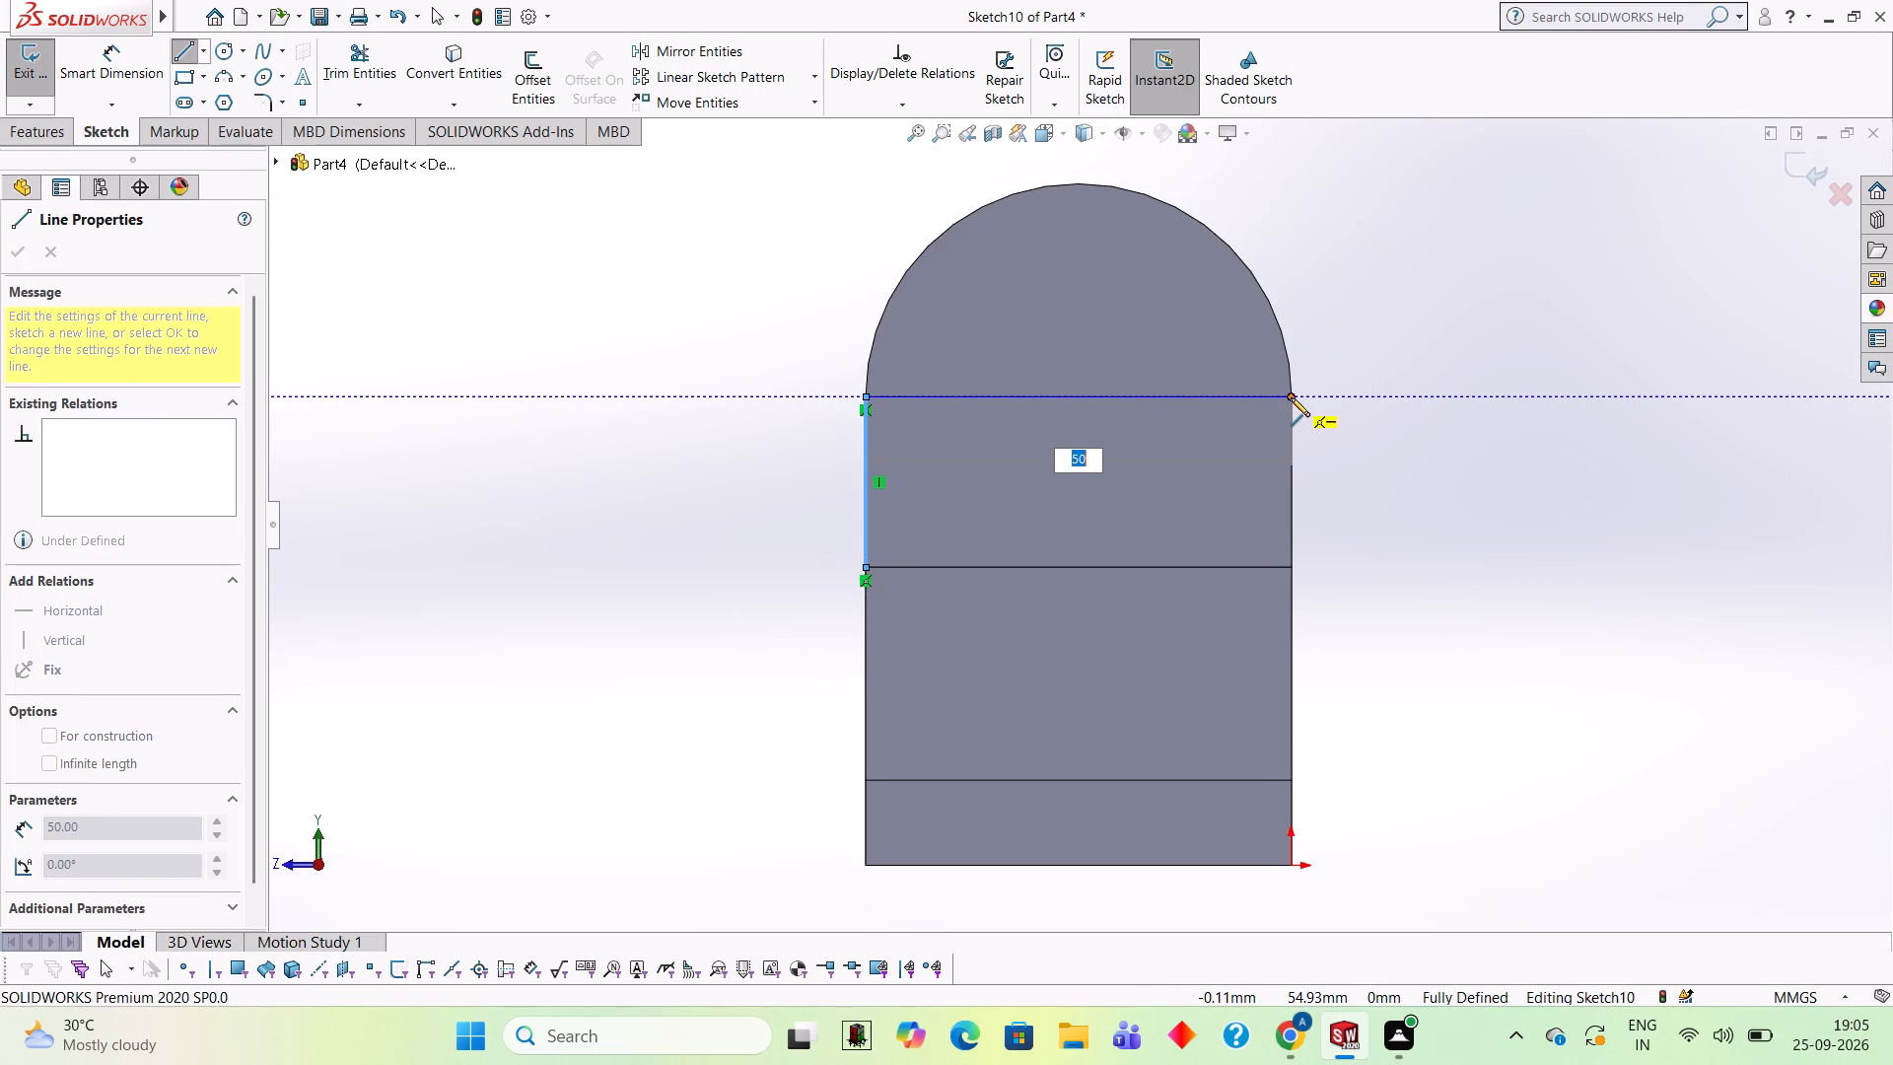
click(1291, 391)
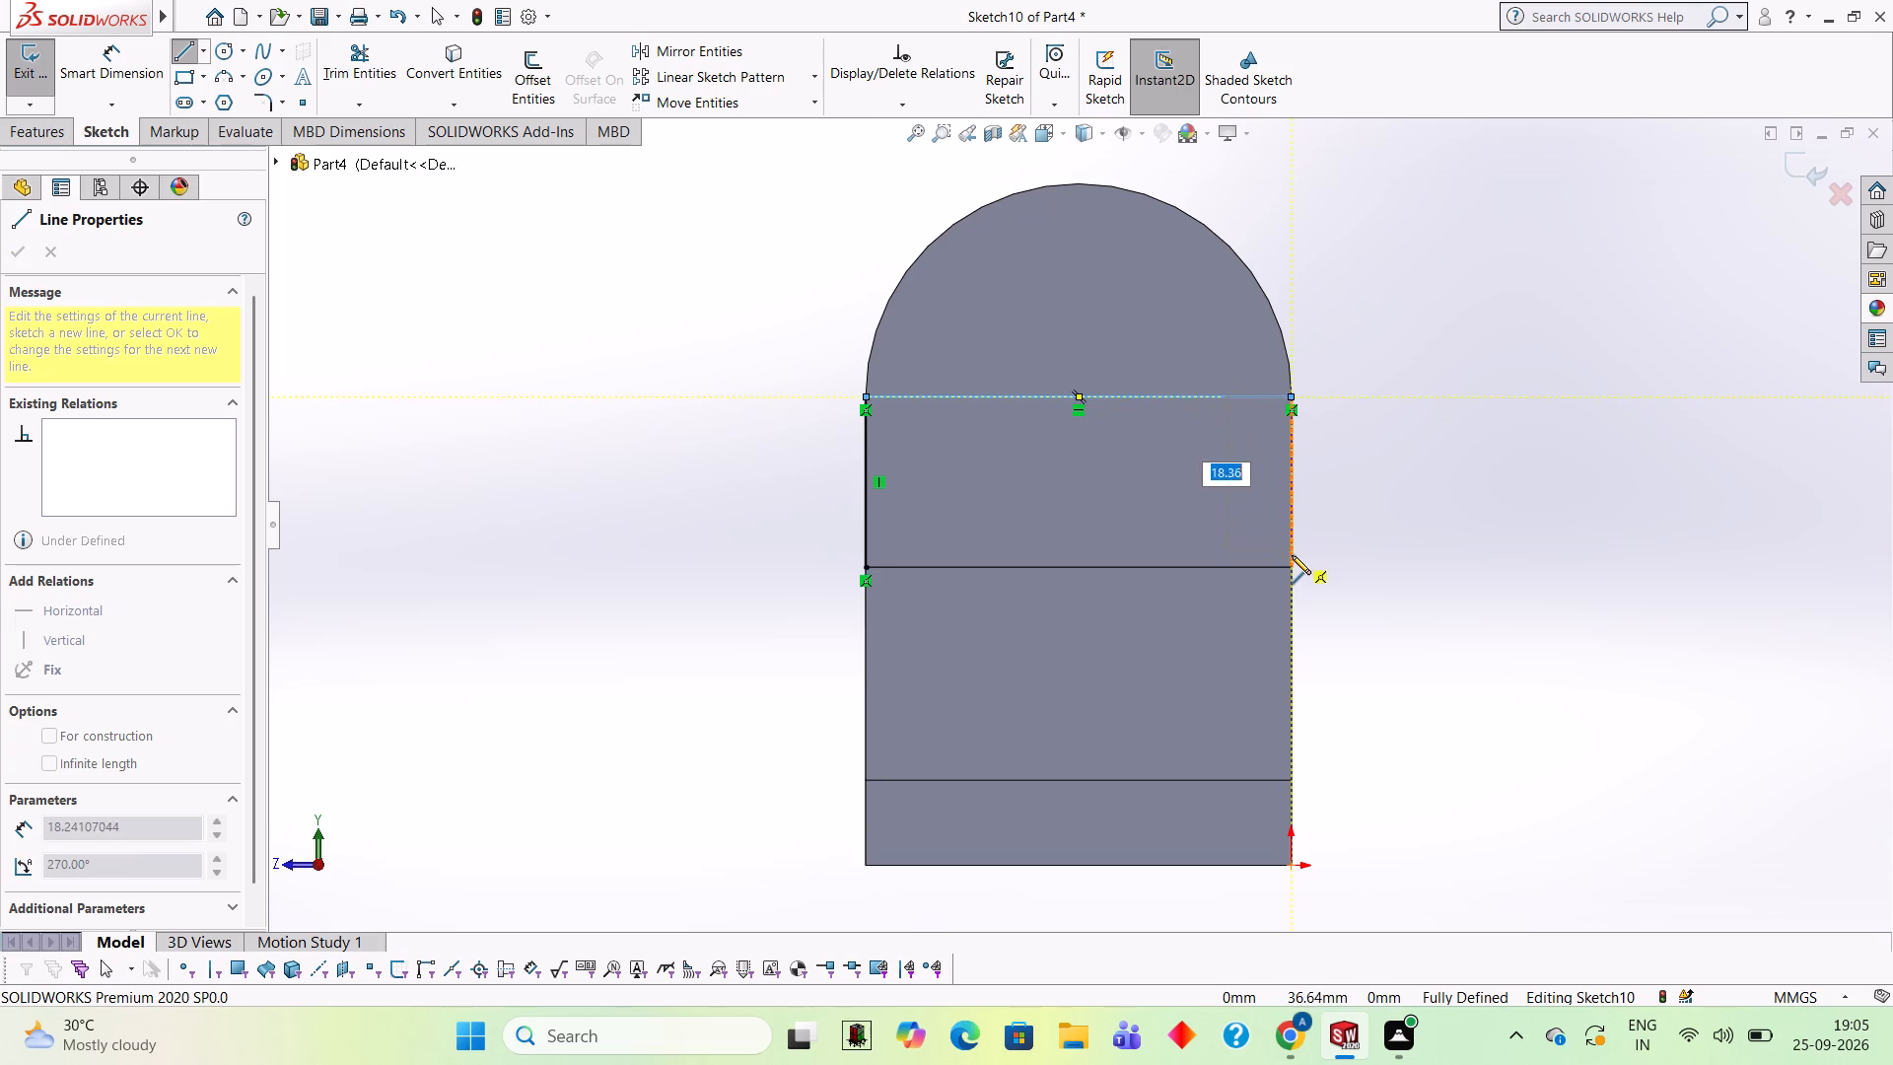
click(1292, 564)
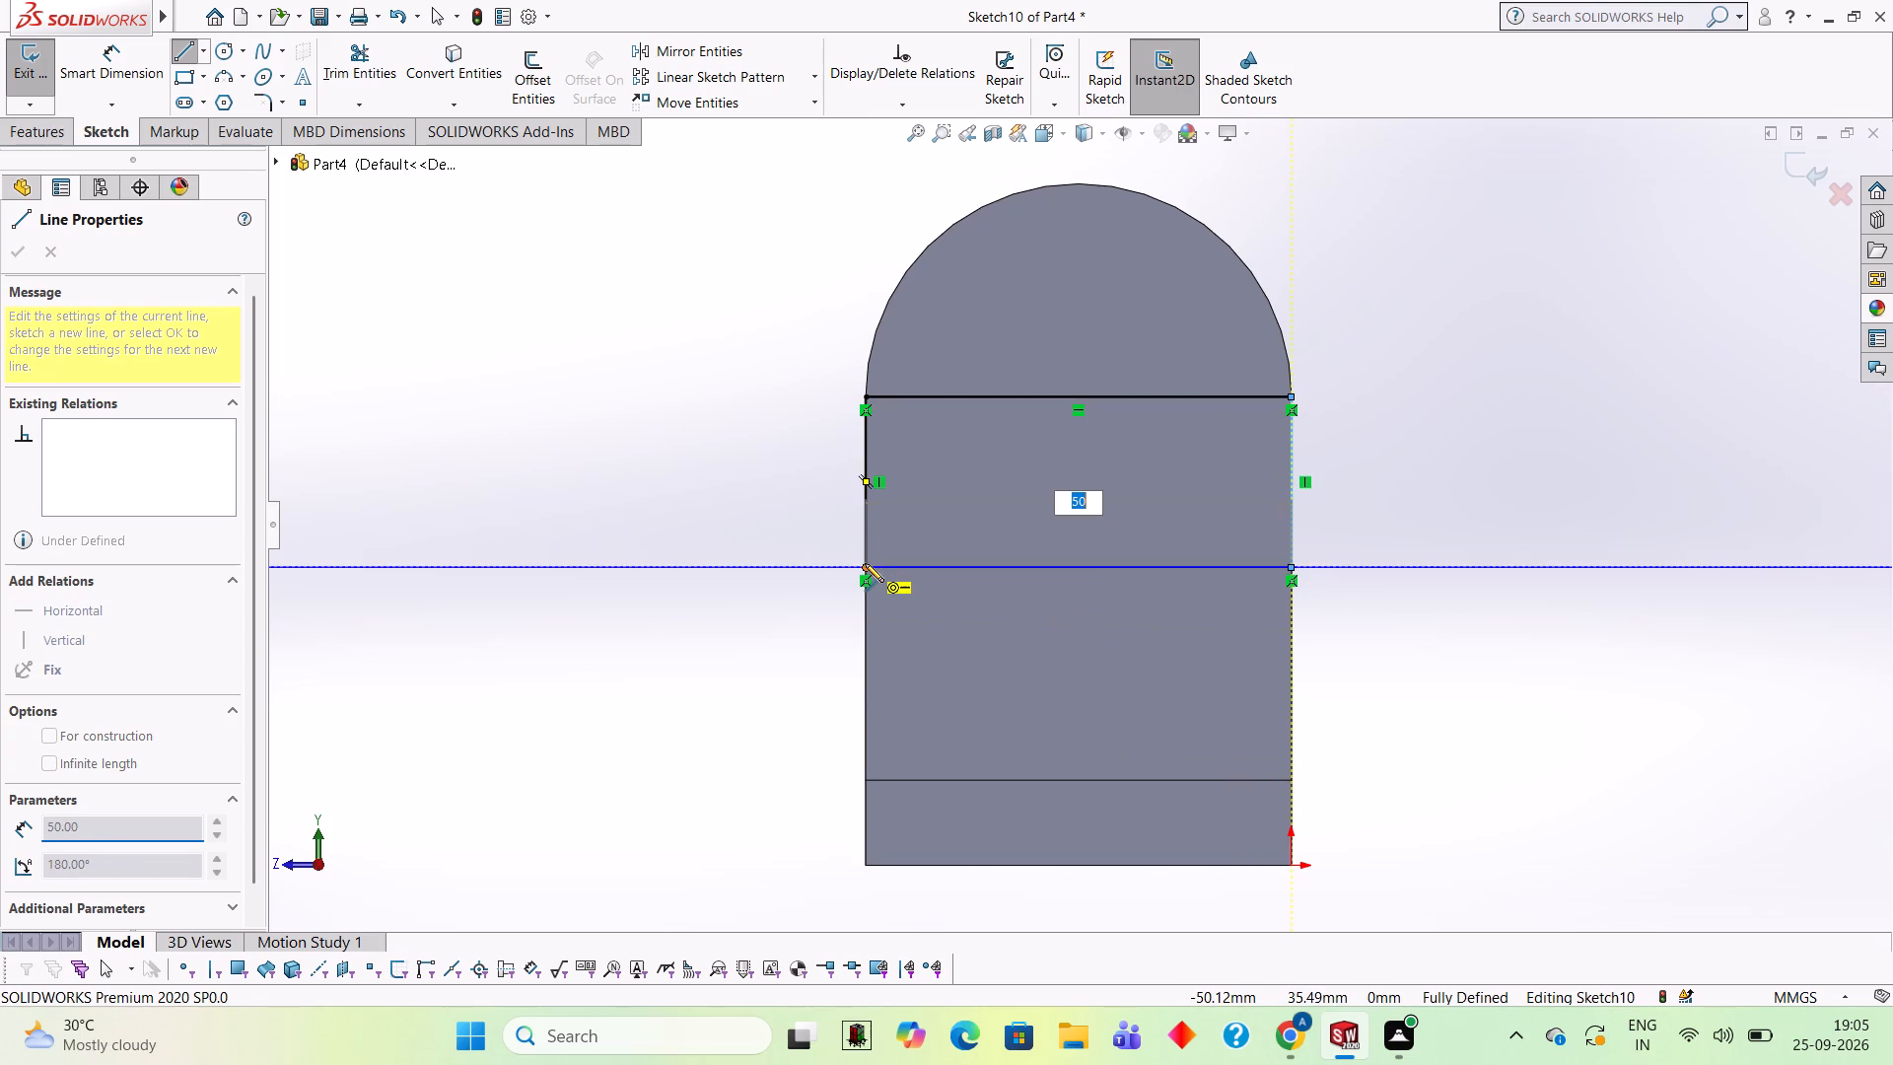
click(865, 564)
Extrude the rectangle blind 10 mm from the wall's inner face over the horizontal block, merged with the body.
middle_drag(1441, 347, 1553, 405)
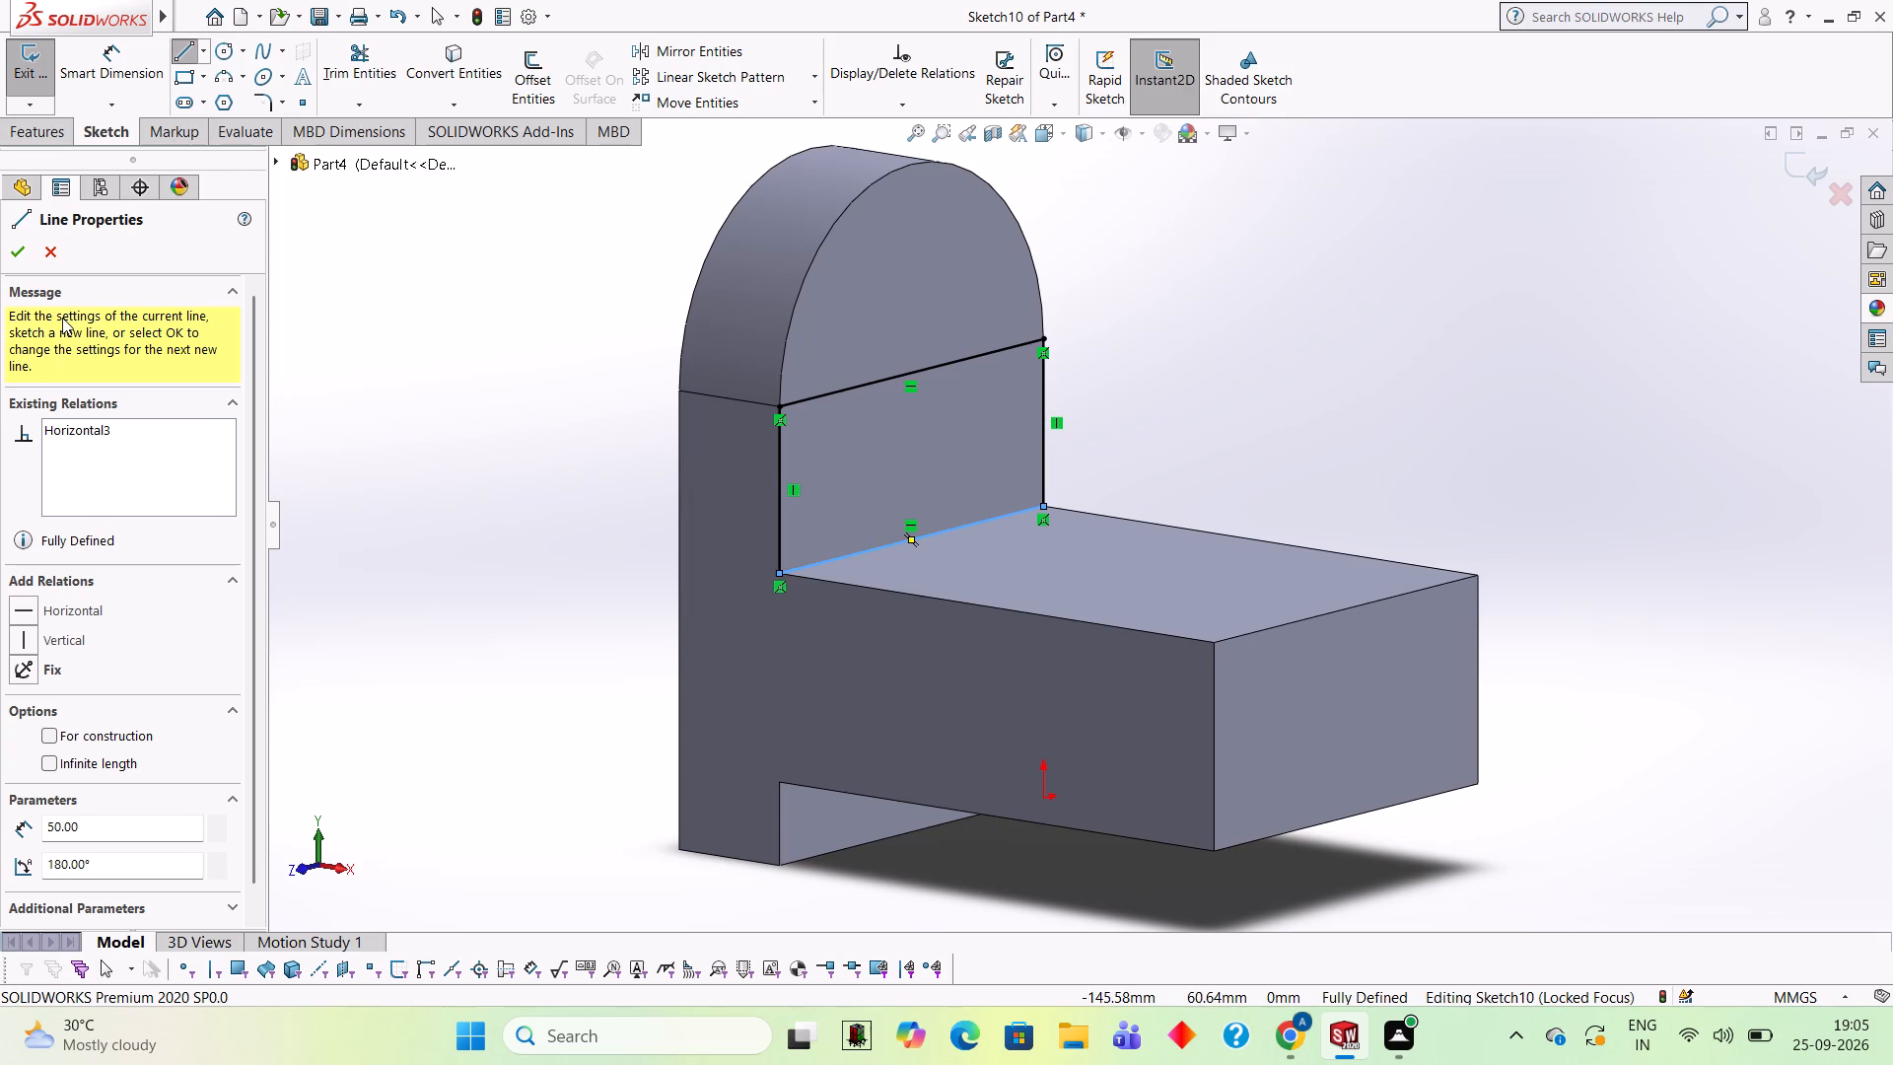
click(23, 134)
click(45, 76)
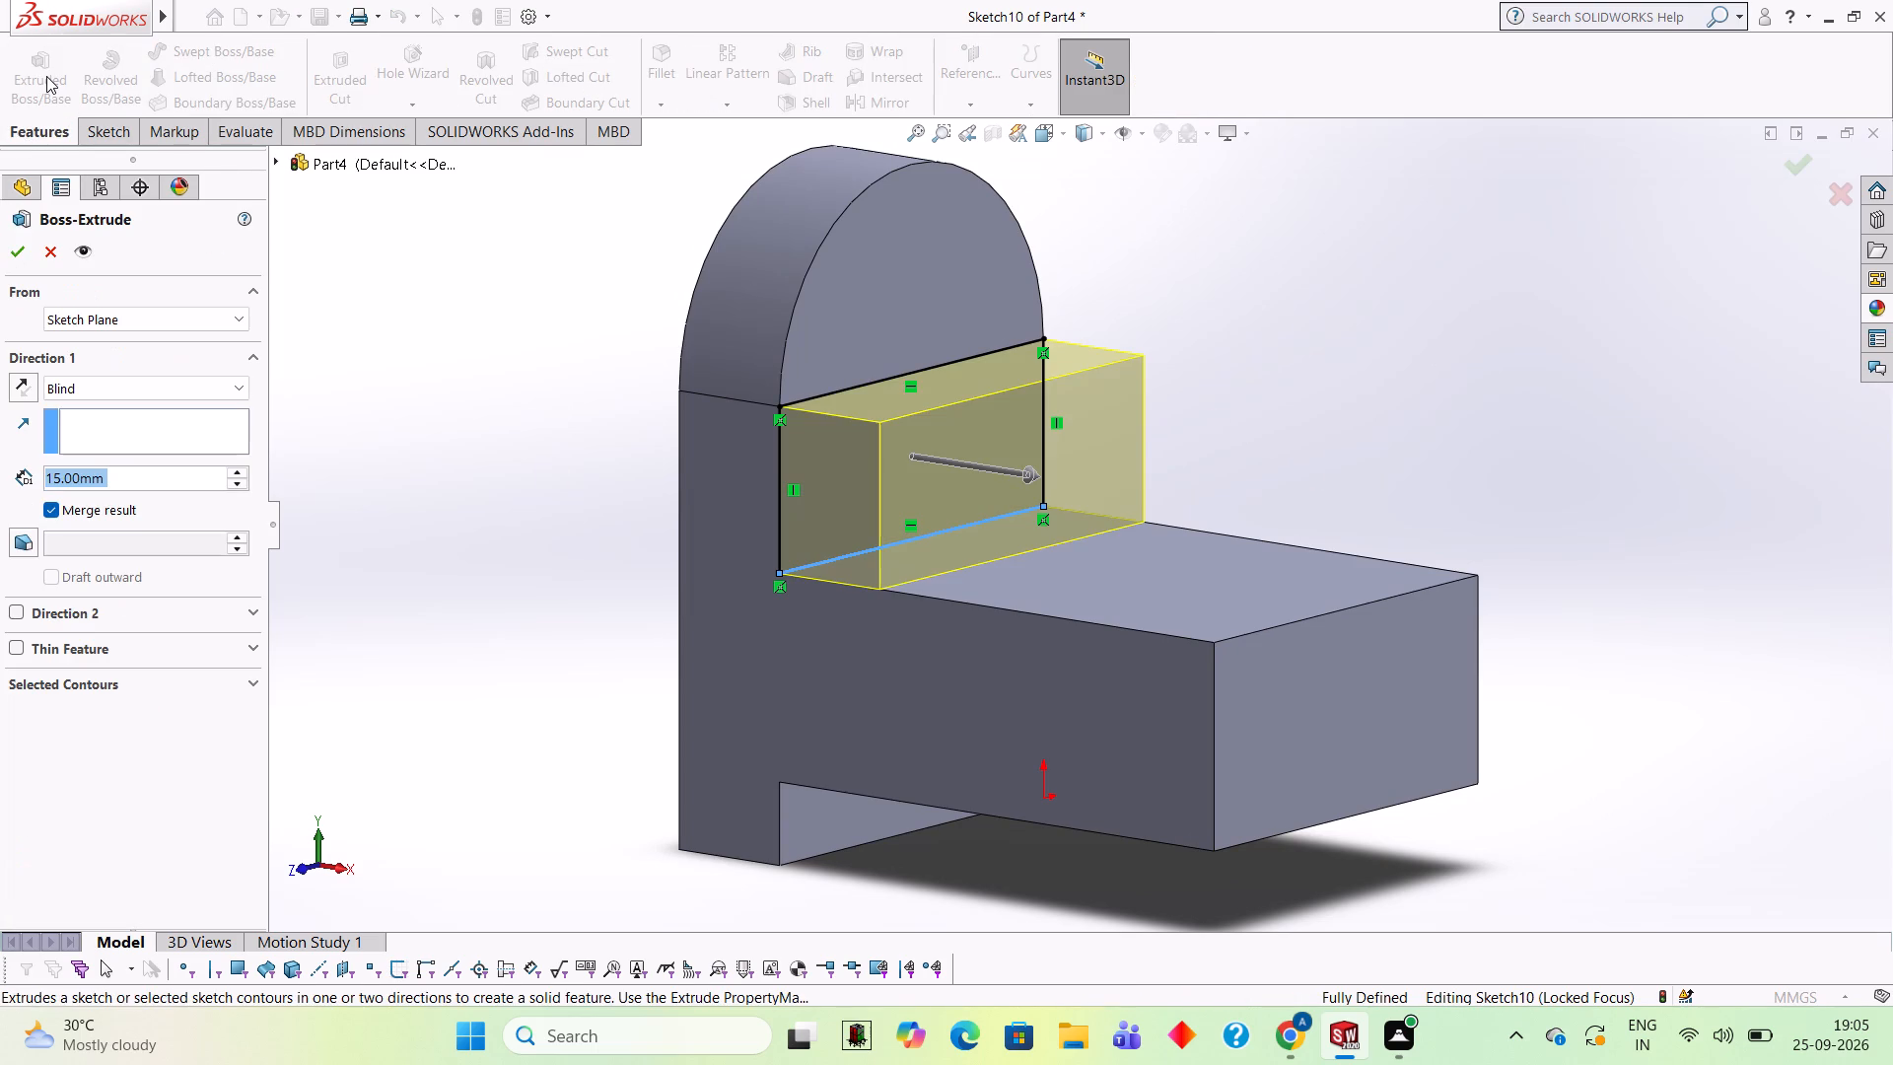
text(10)
key(Return)
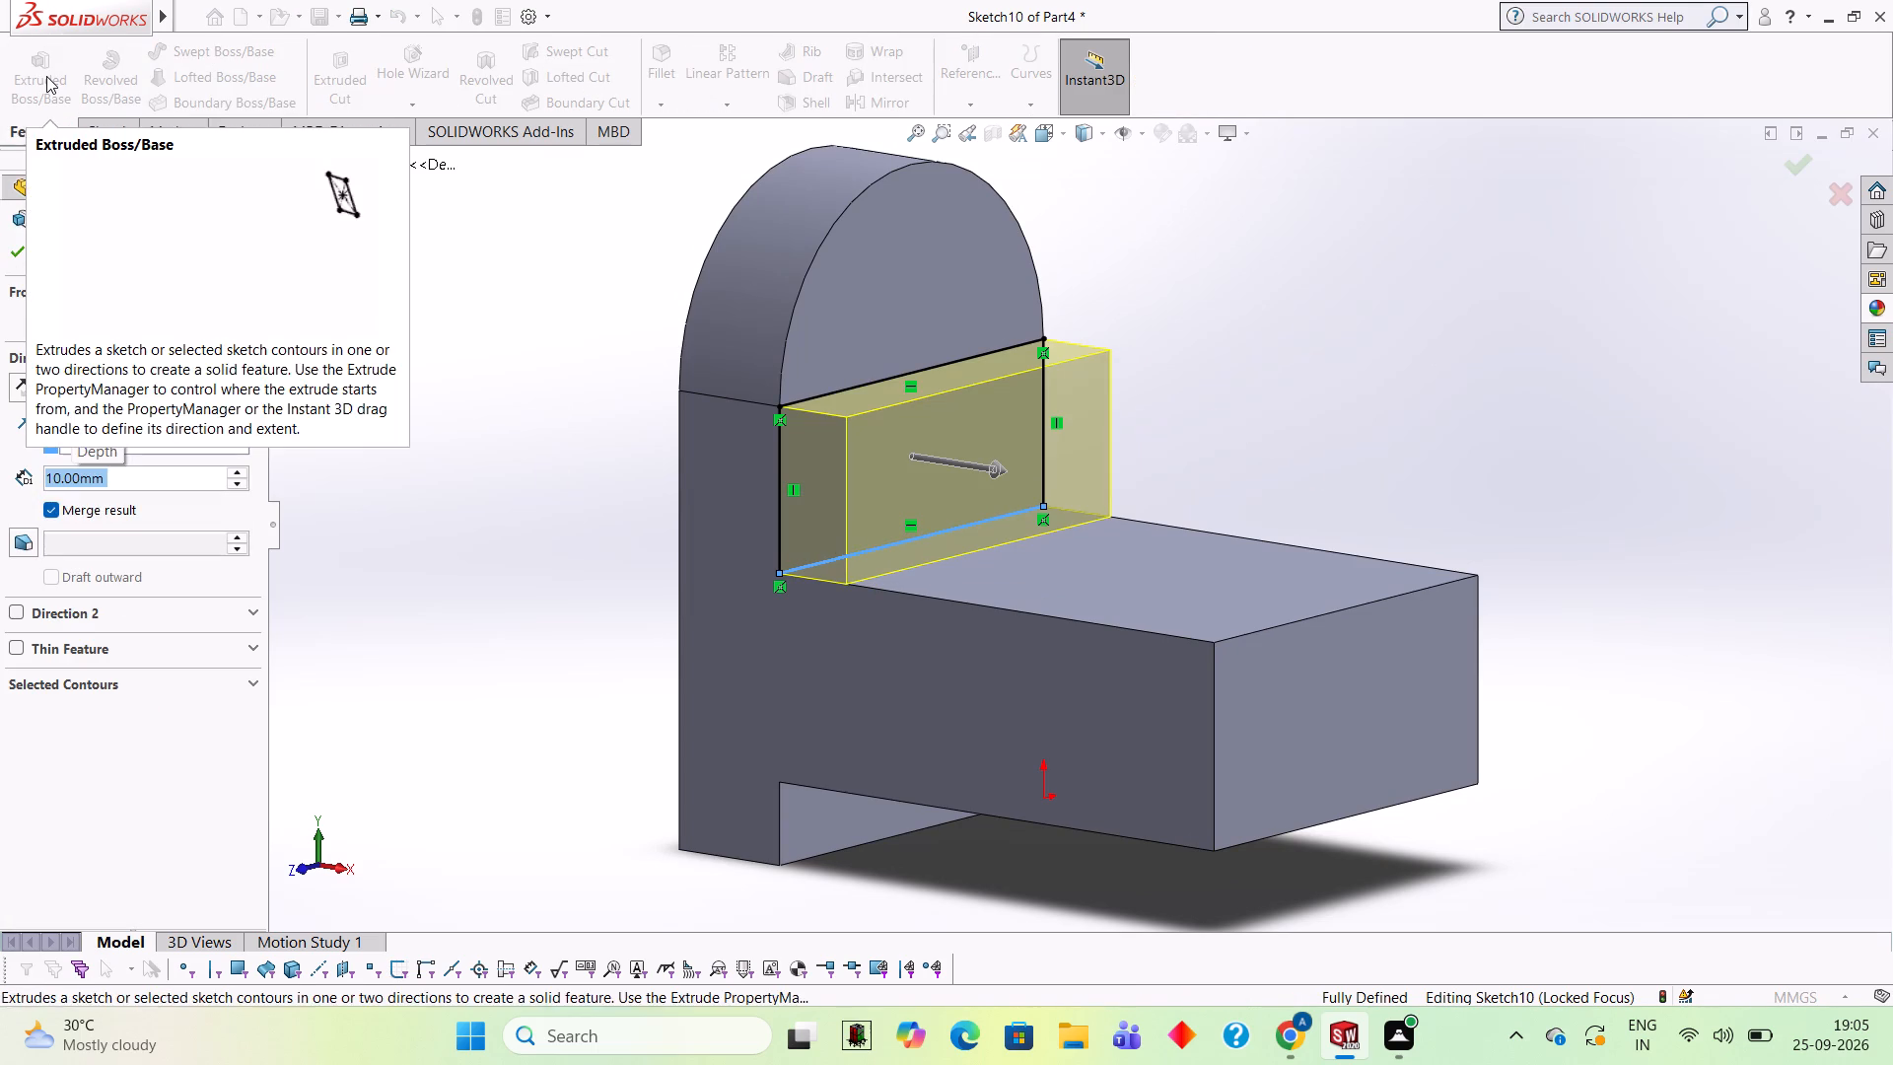
click(8, 245)
click(765, 392)
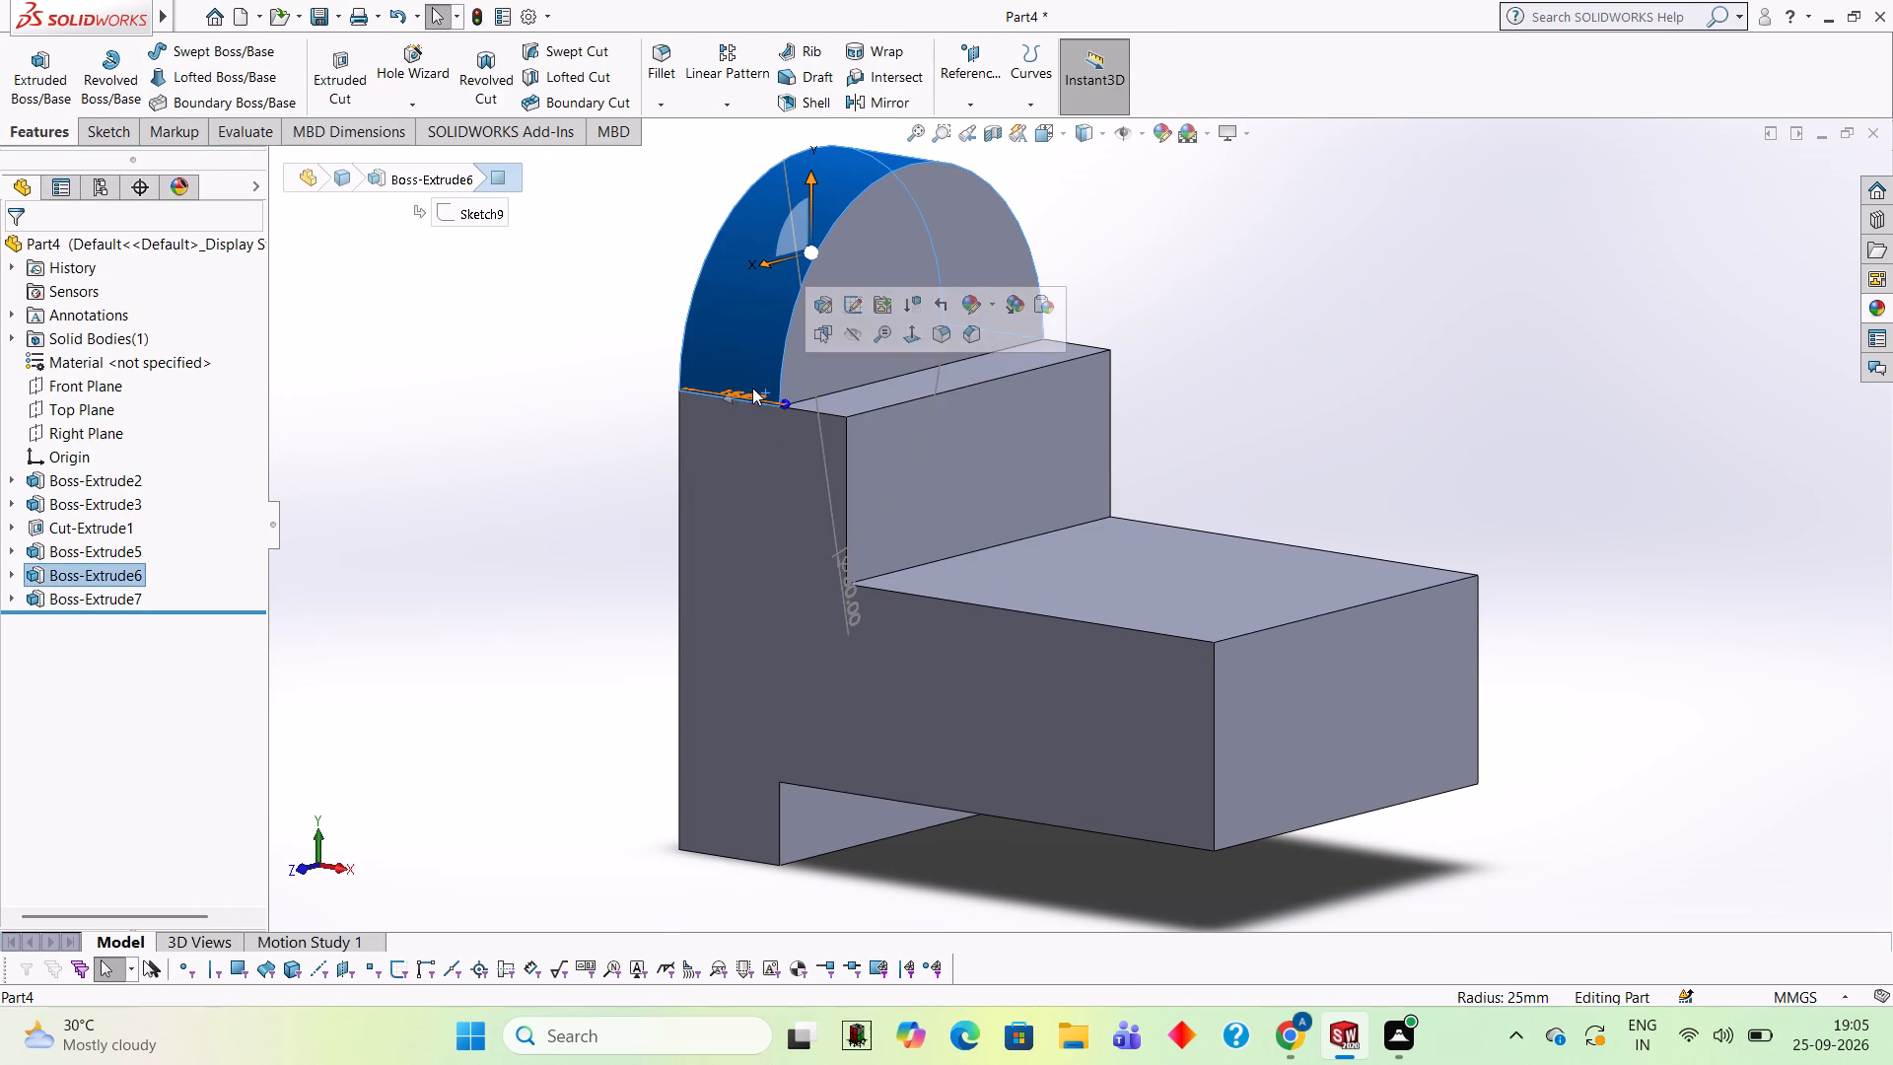
click(645, 385)
middle_drag(1201, 344, 1272, 335)
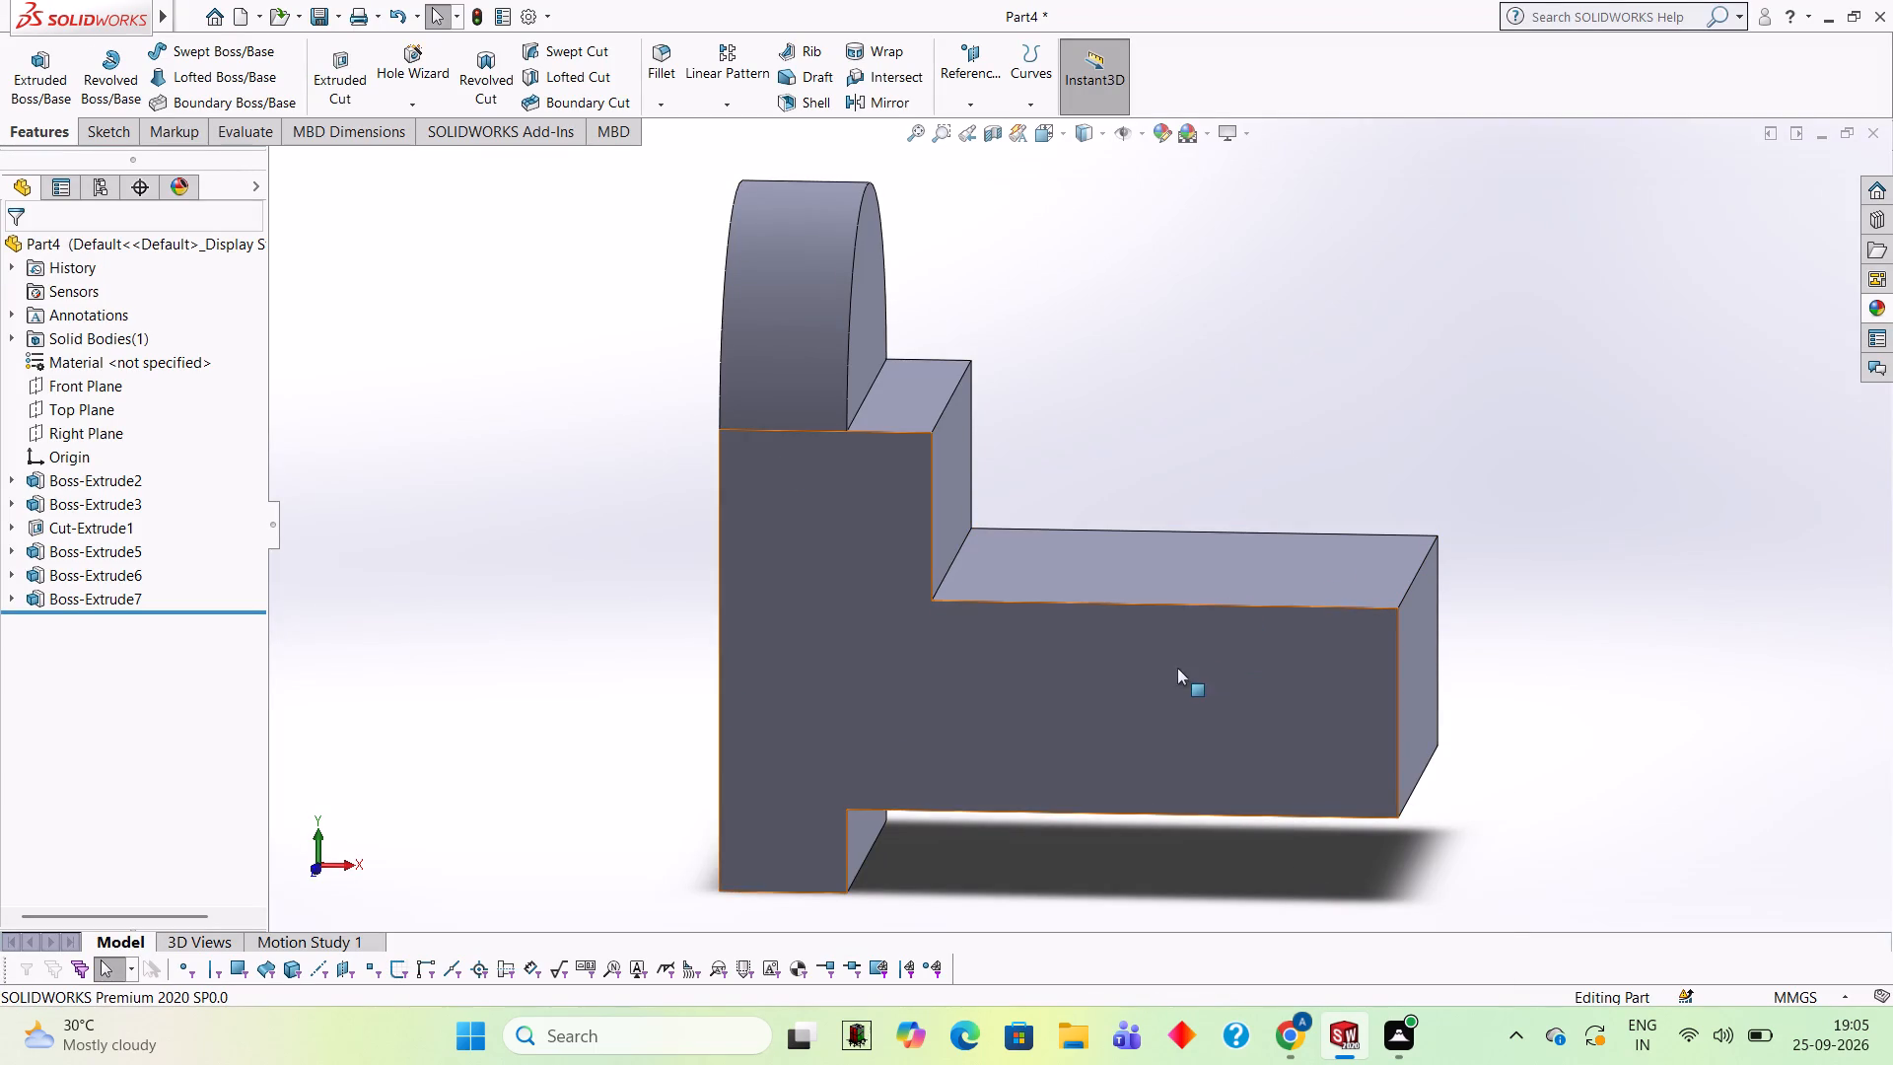
Sketch on the semicircular top's inner face a 5 mm vertical line going up from the midpoint of its straight base.
middle_drag(1304, 403, 1145, 415)
scroll(1304, 403, down, 1)
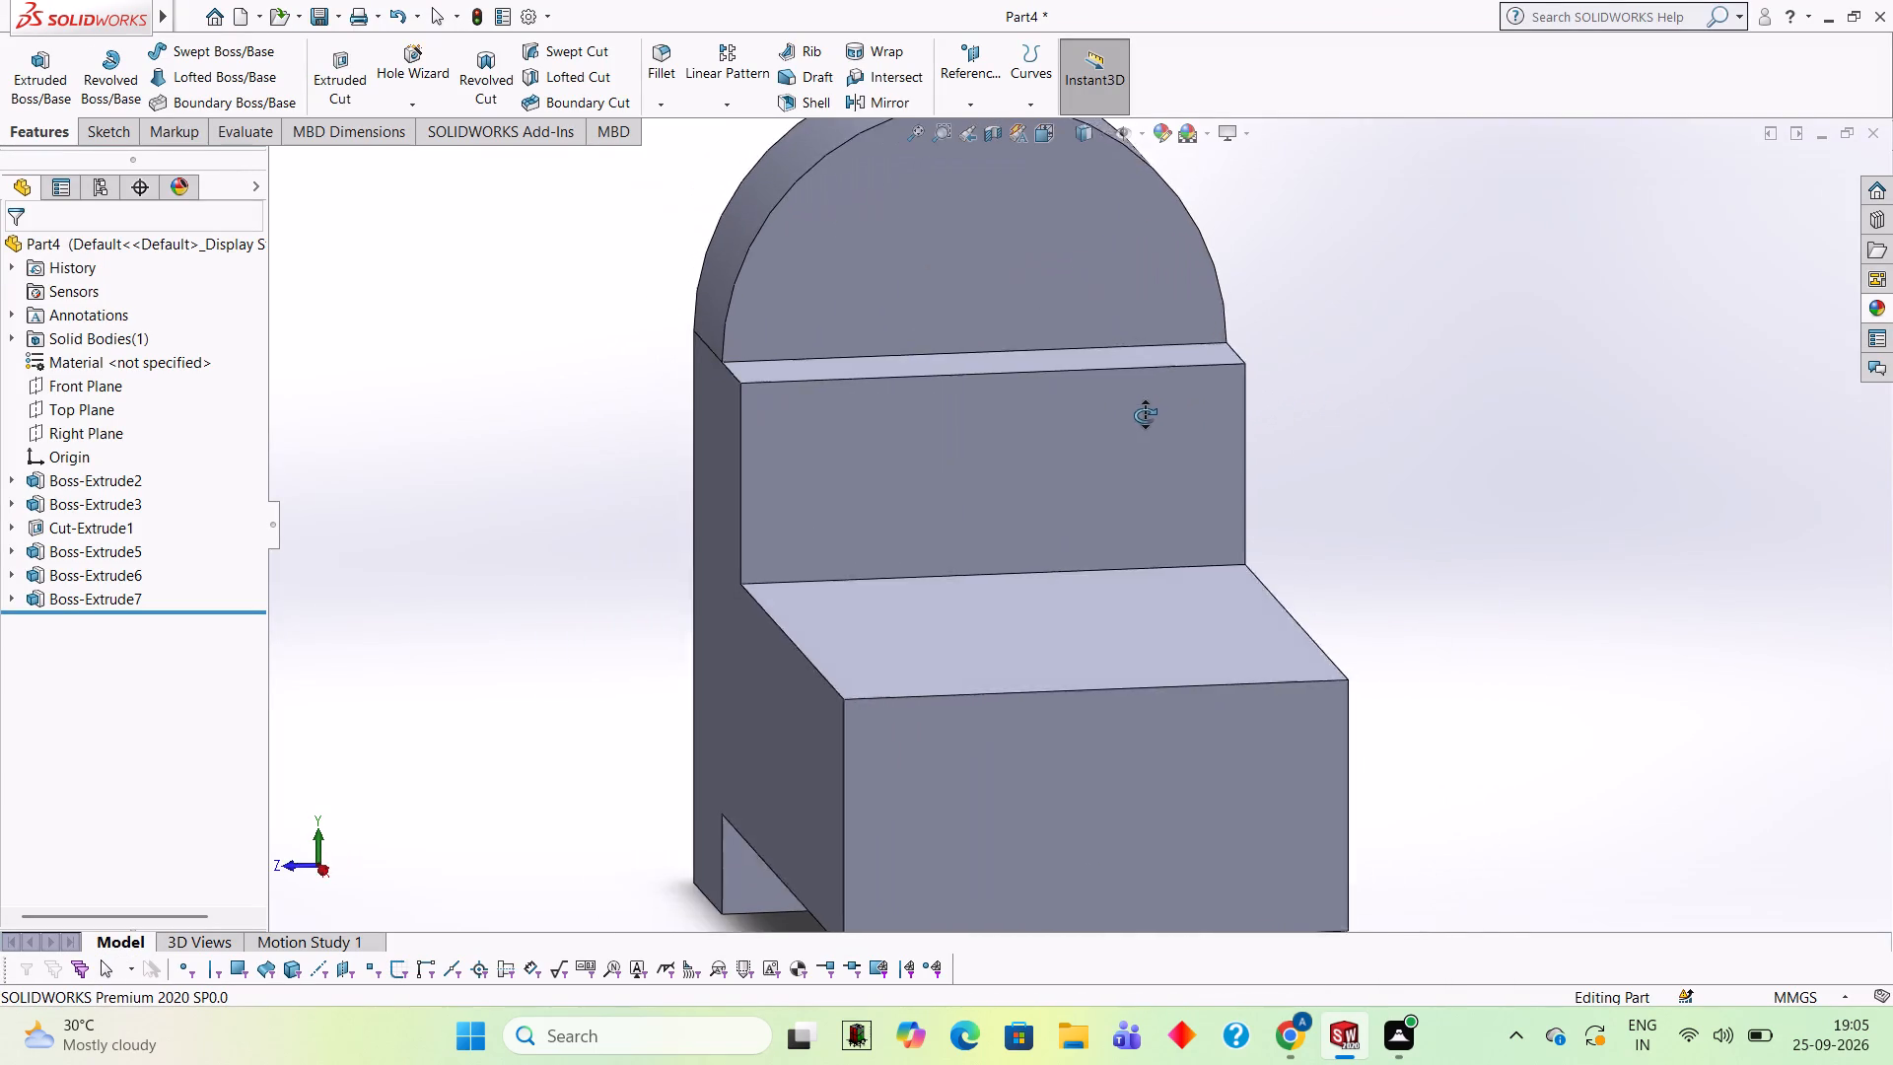
middle_drag(1145, 415, 1167, 430)
click(997, 215)
click(1084, 165)
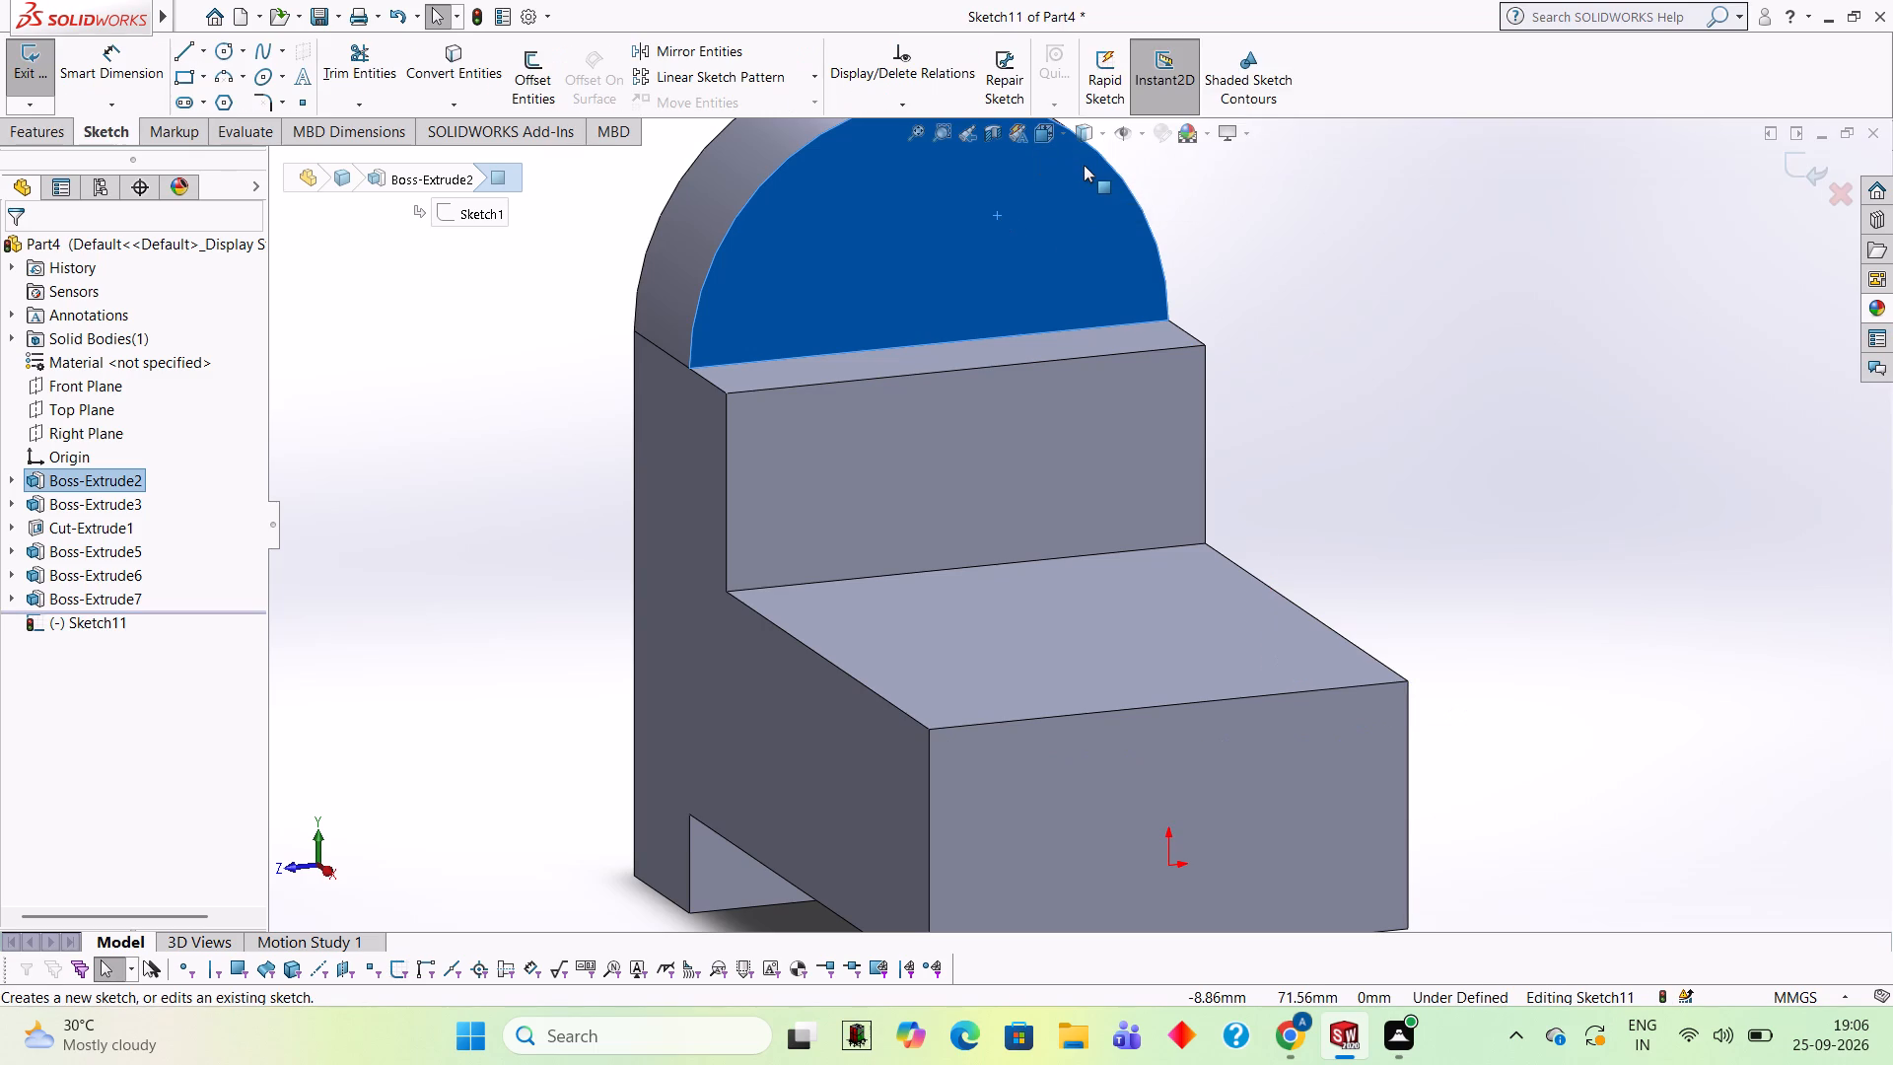
key(ctrl+8)
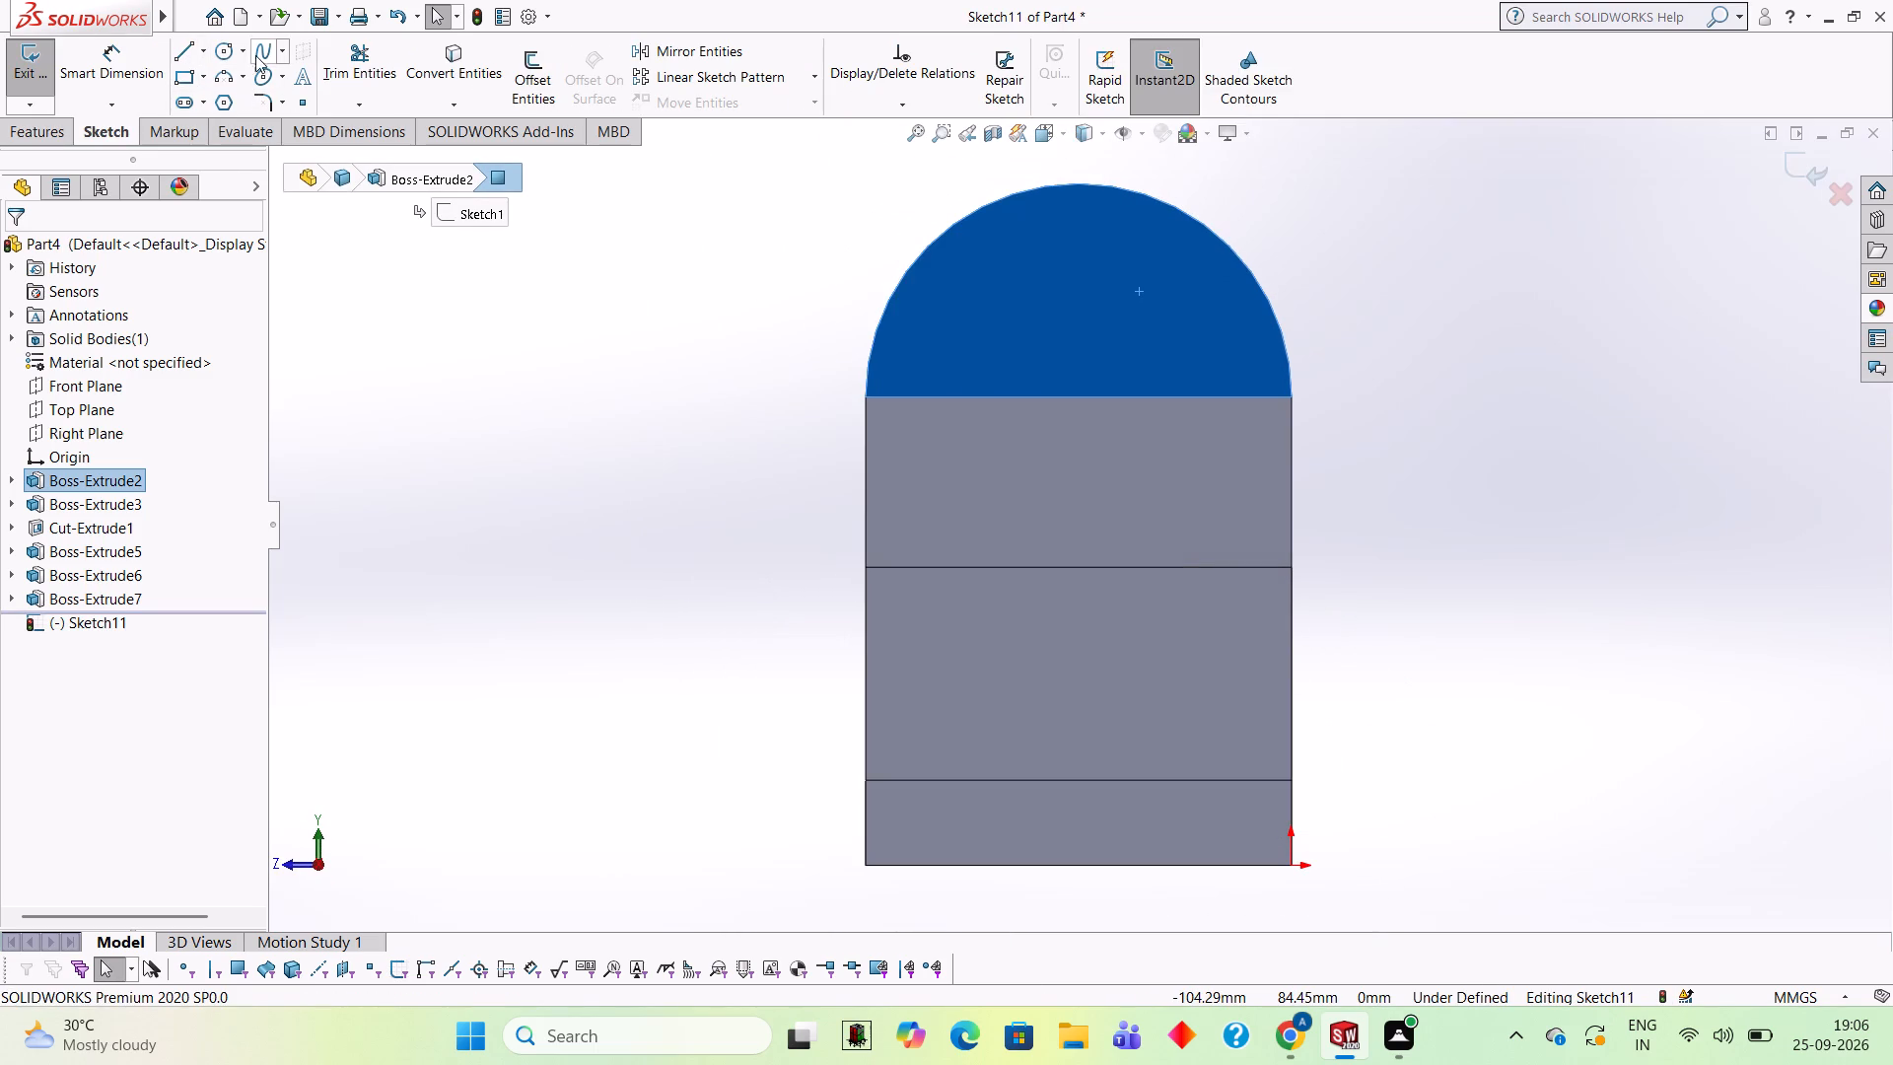
click(220, 44)
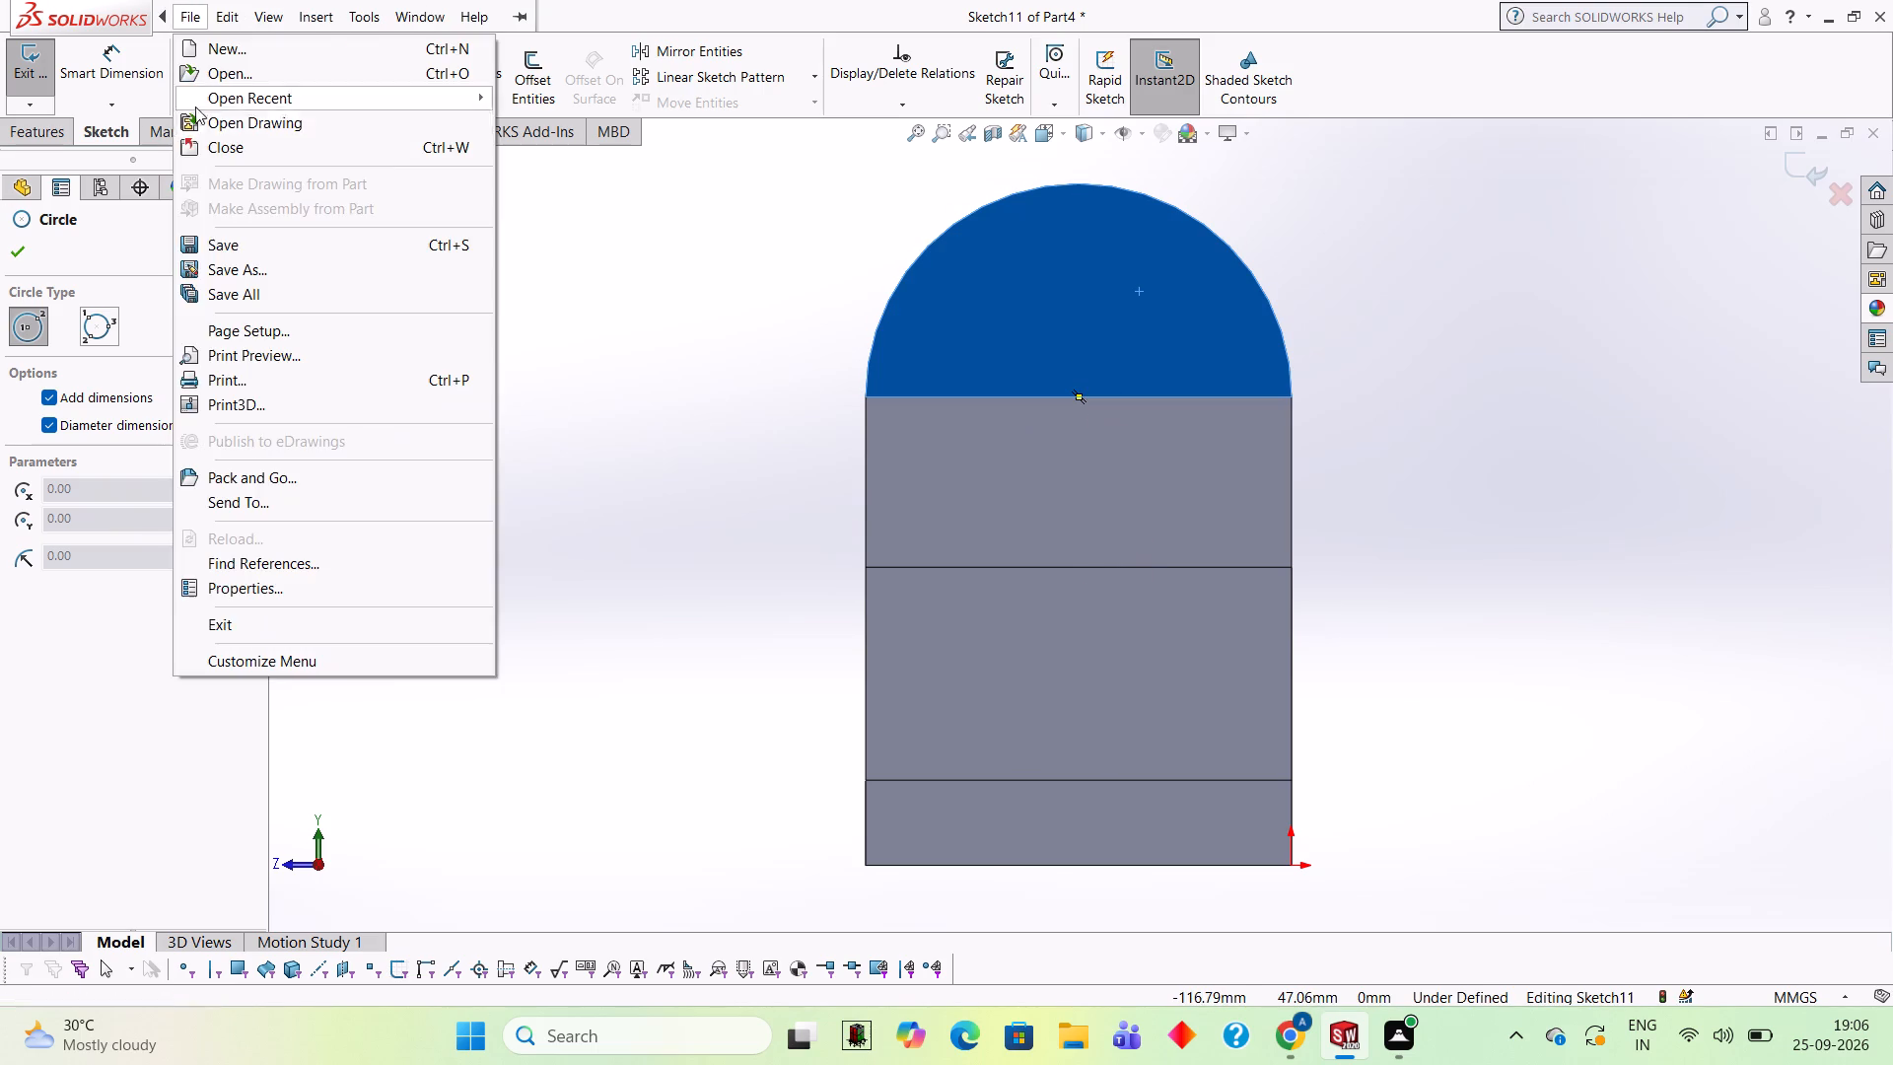
click(505, 210)
click(175, 55)
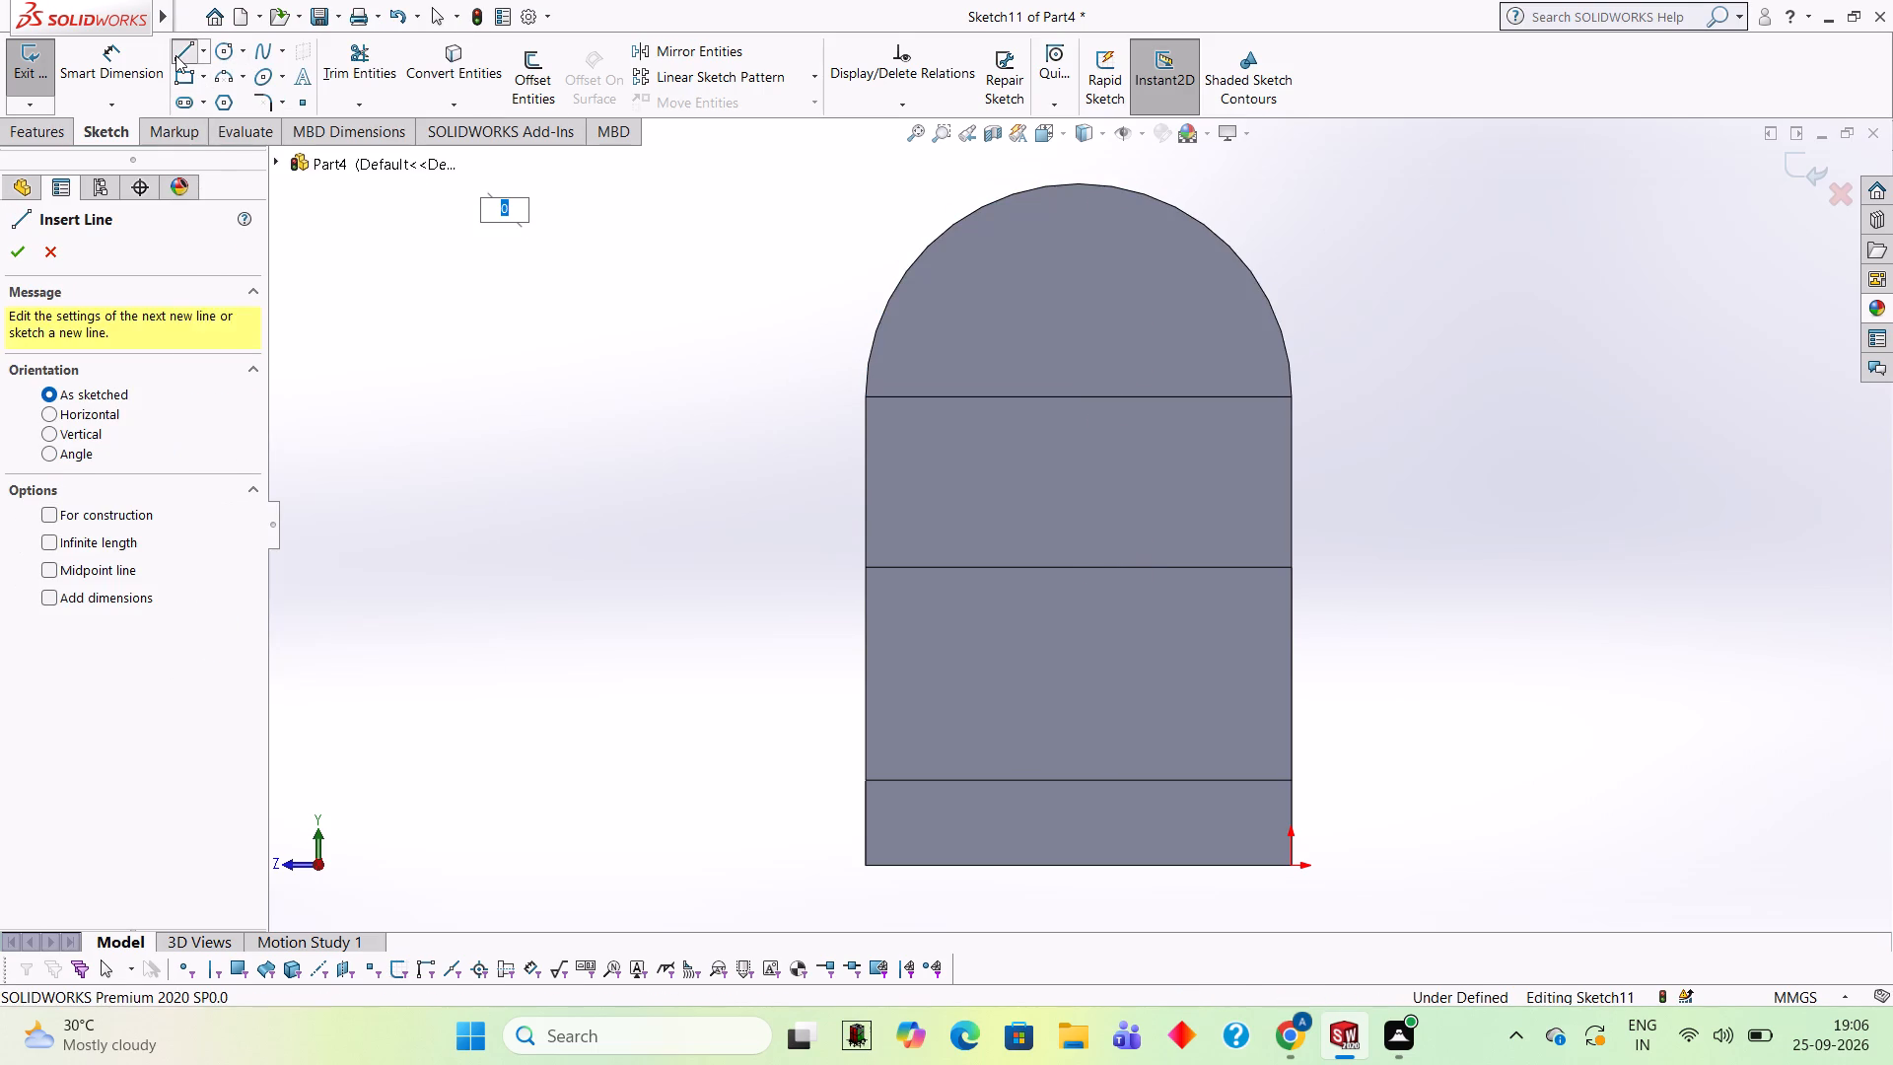
click(1078, 393)
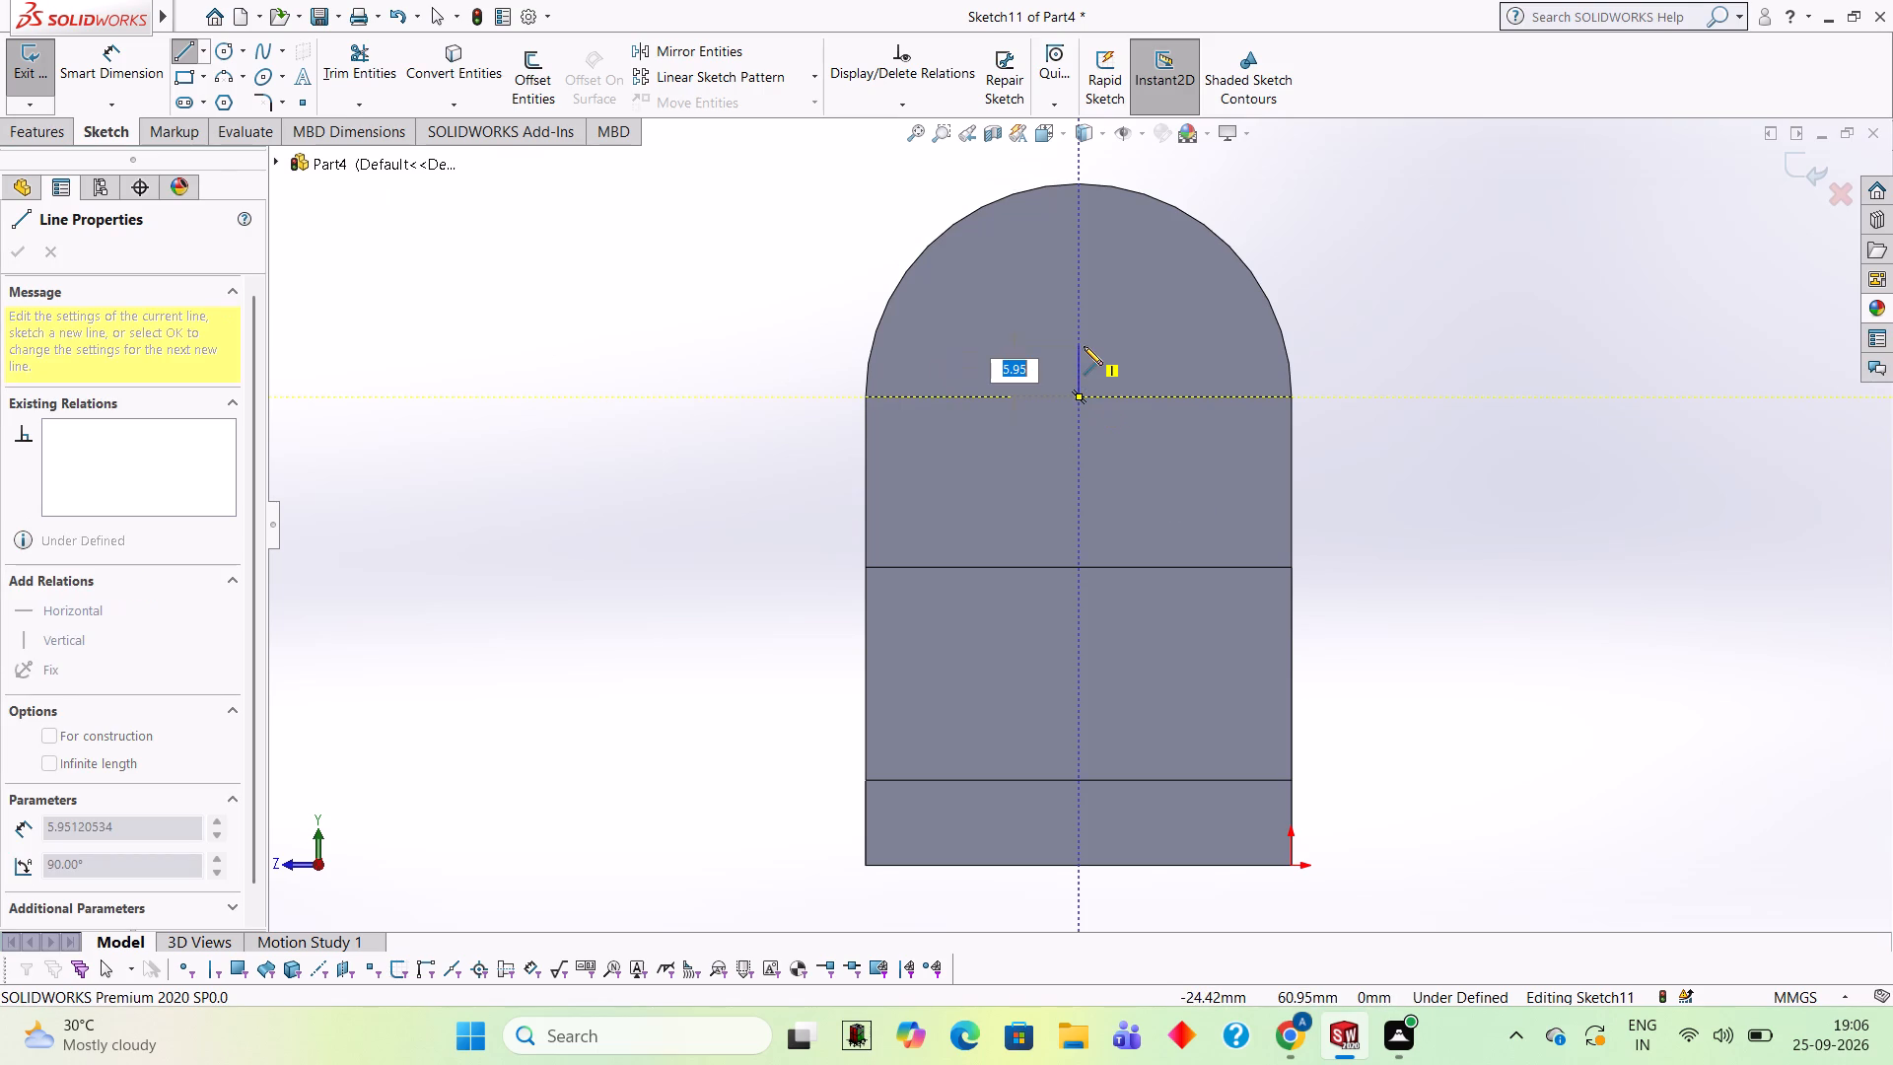
key(5)
key(Return)
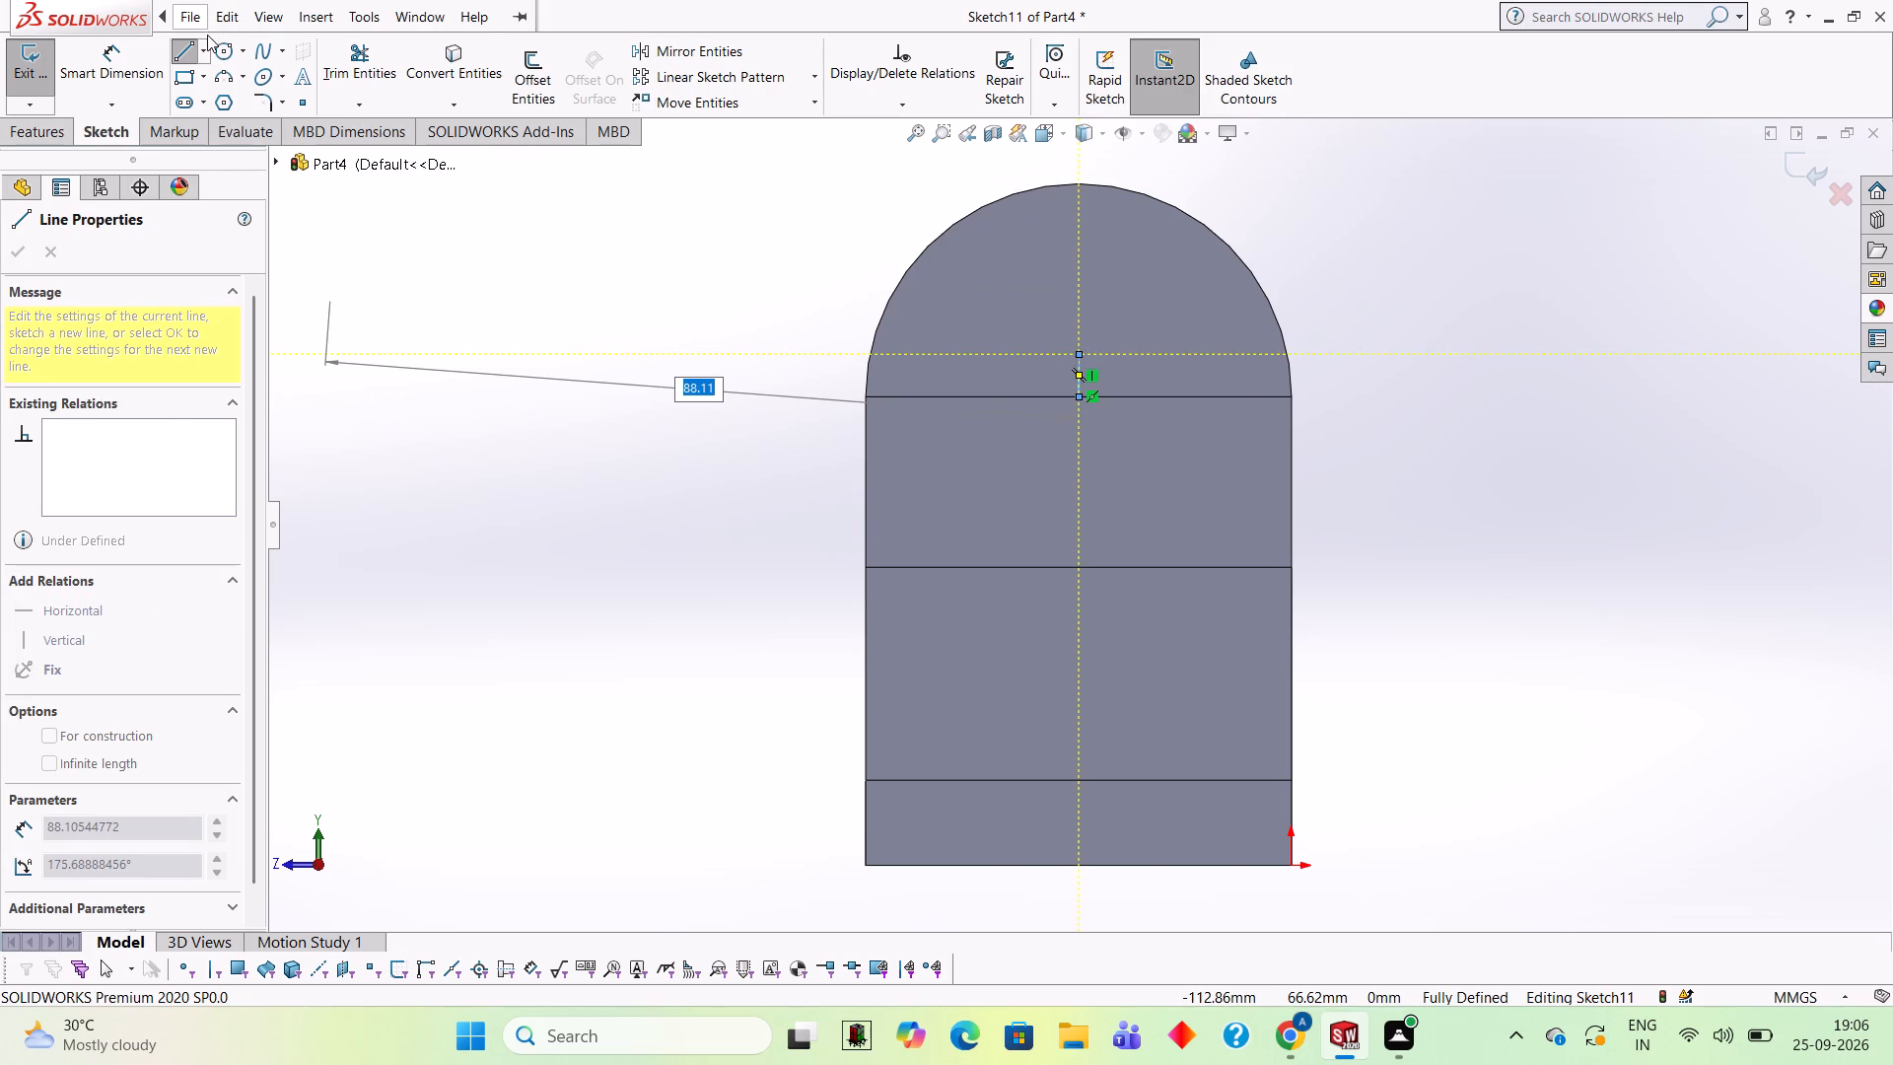
click(539, 197)
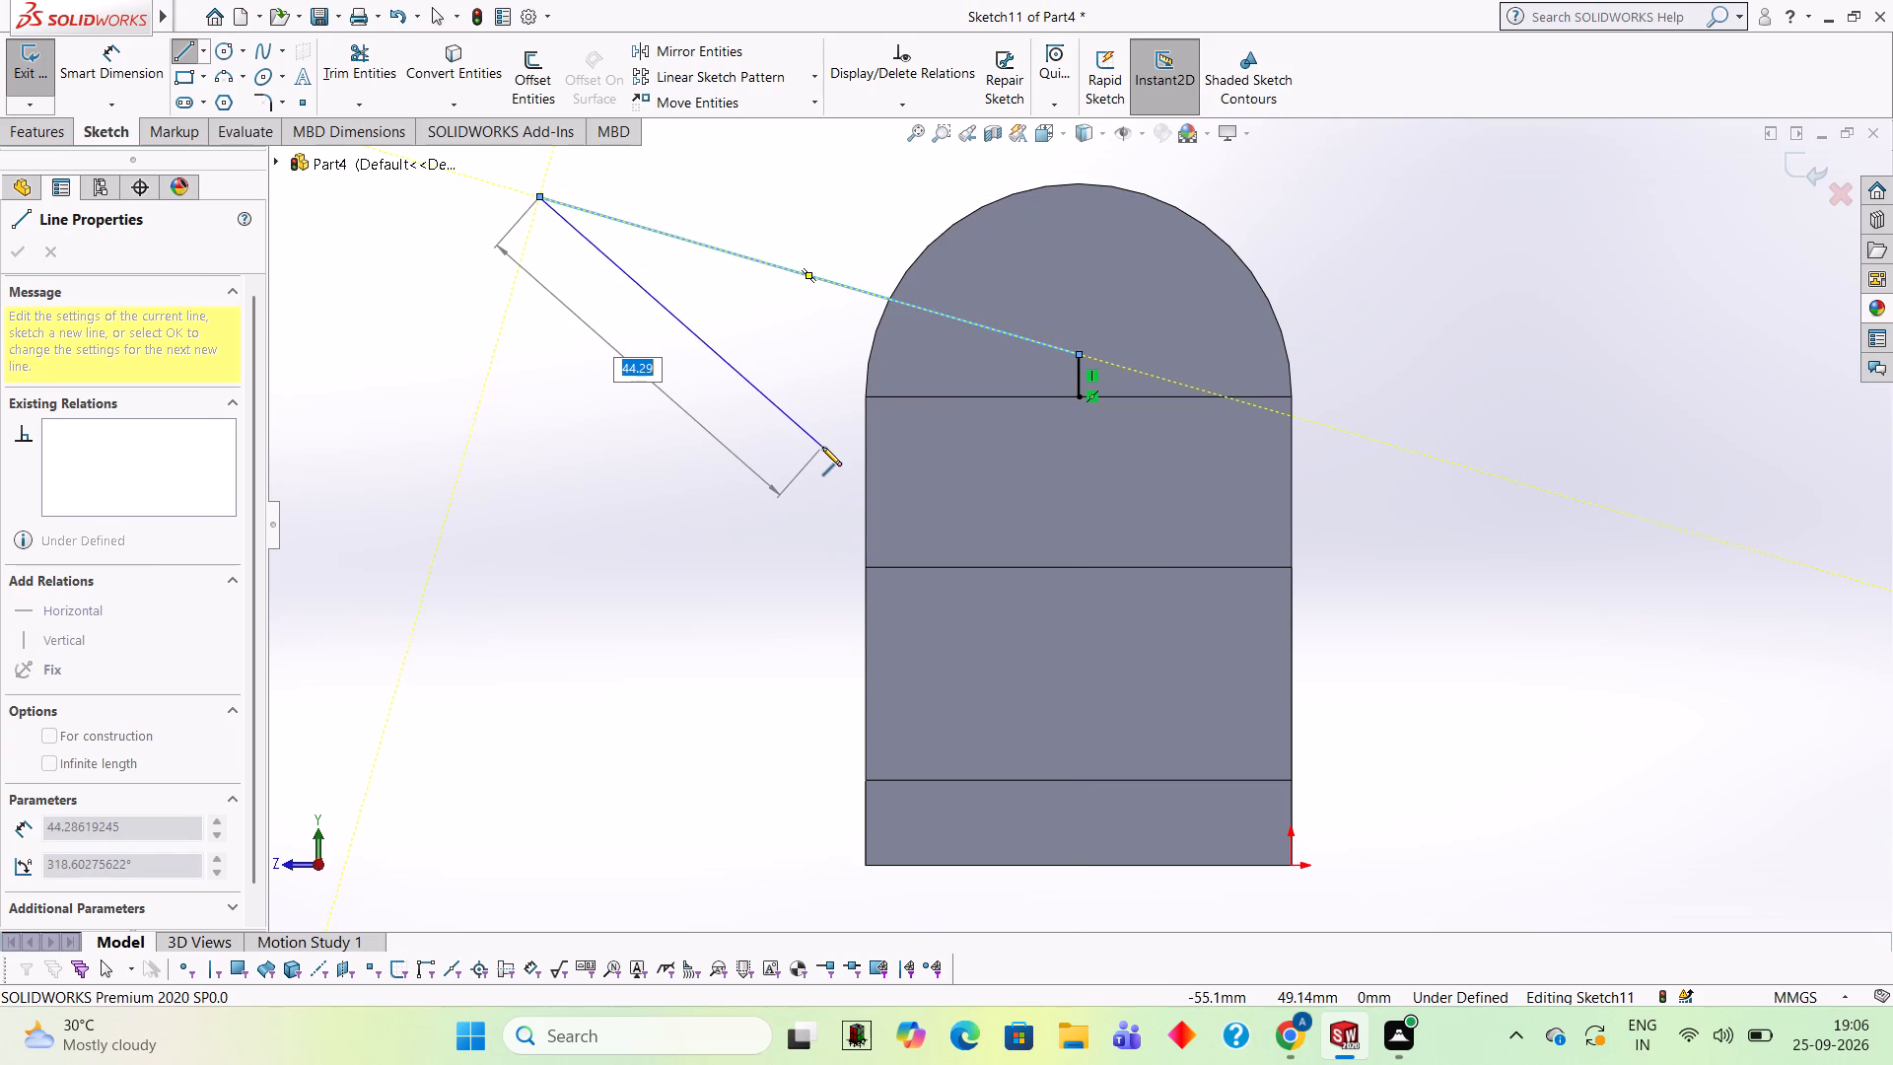
key(Escape)
key(grave)
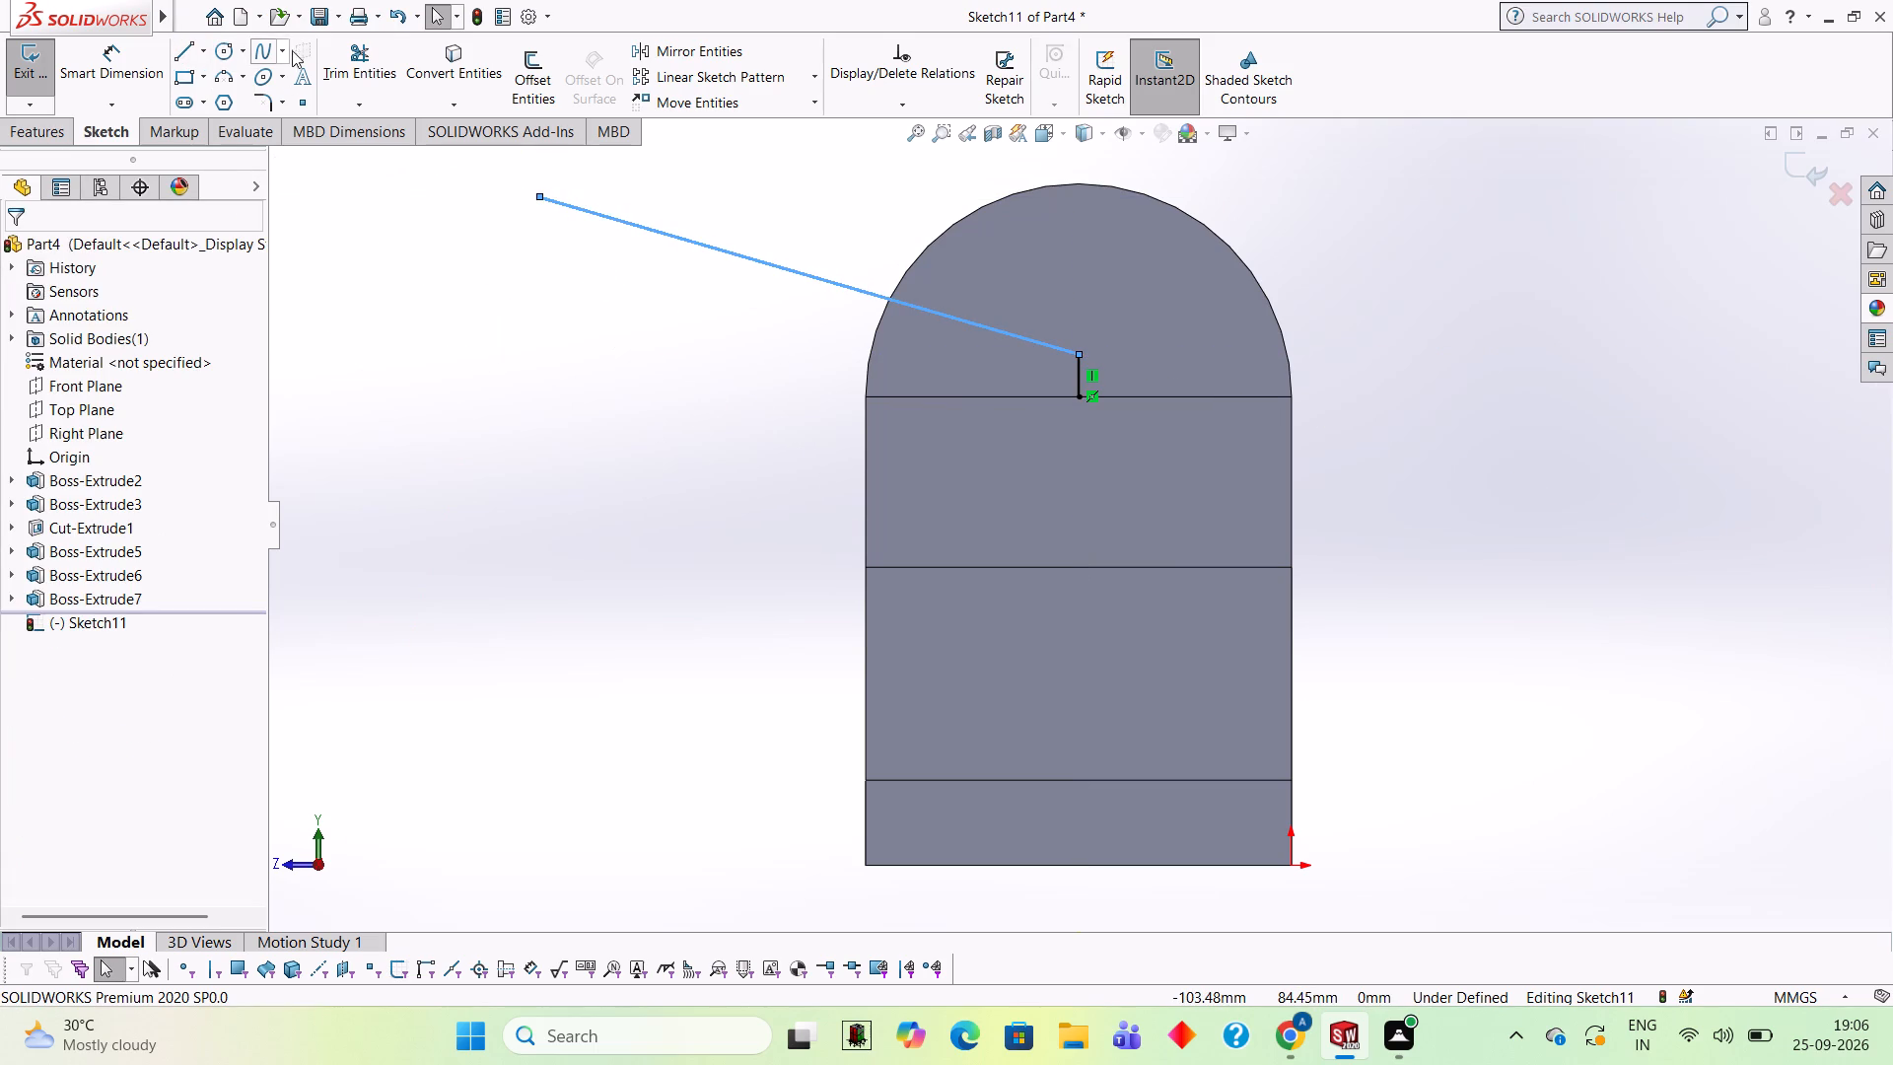
click(326, 58)
click(624, 222)
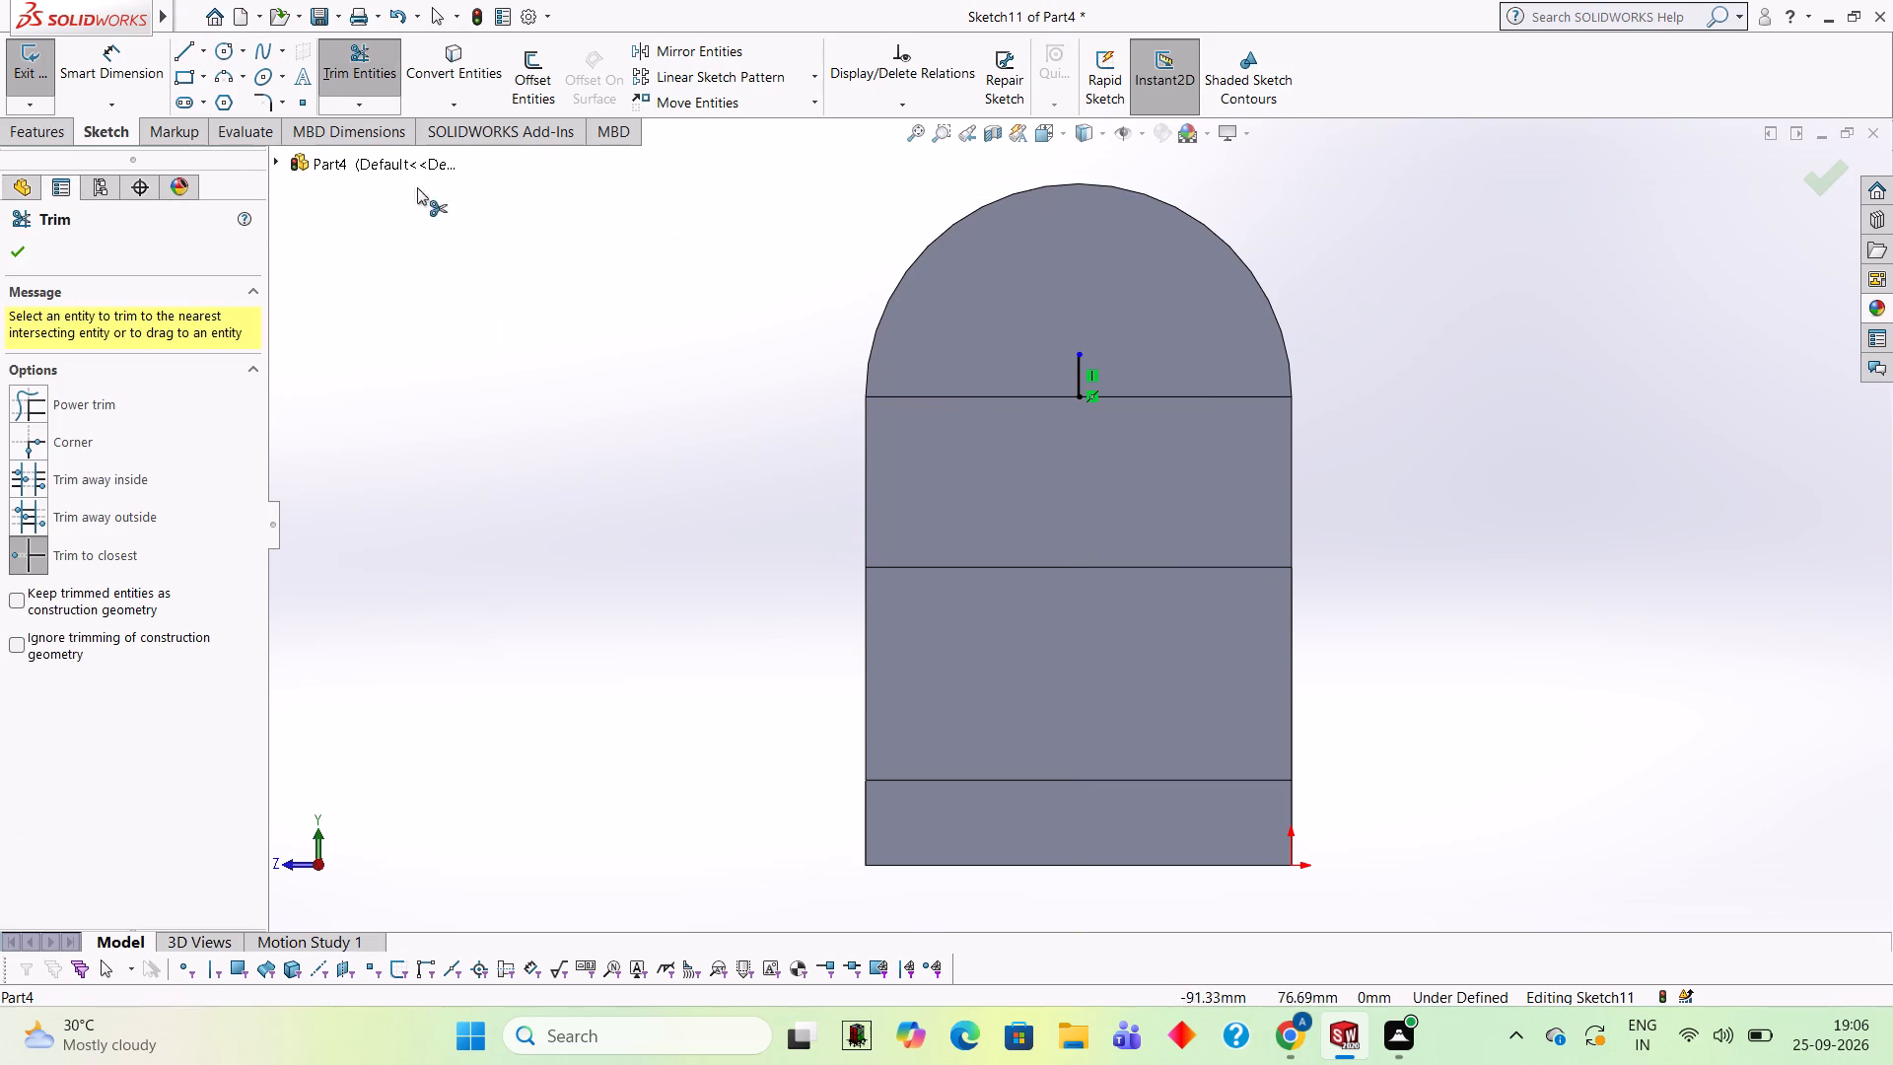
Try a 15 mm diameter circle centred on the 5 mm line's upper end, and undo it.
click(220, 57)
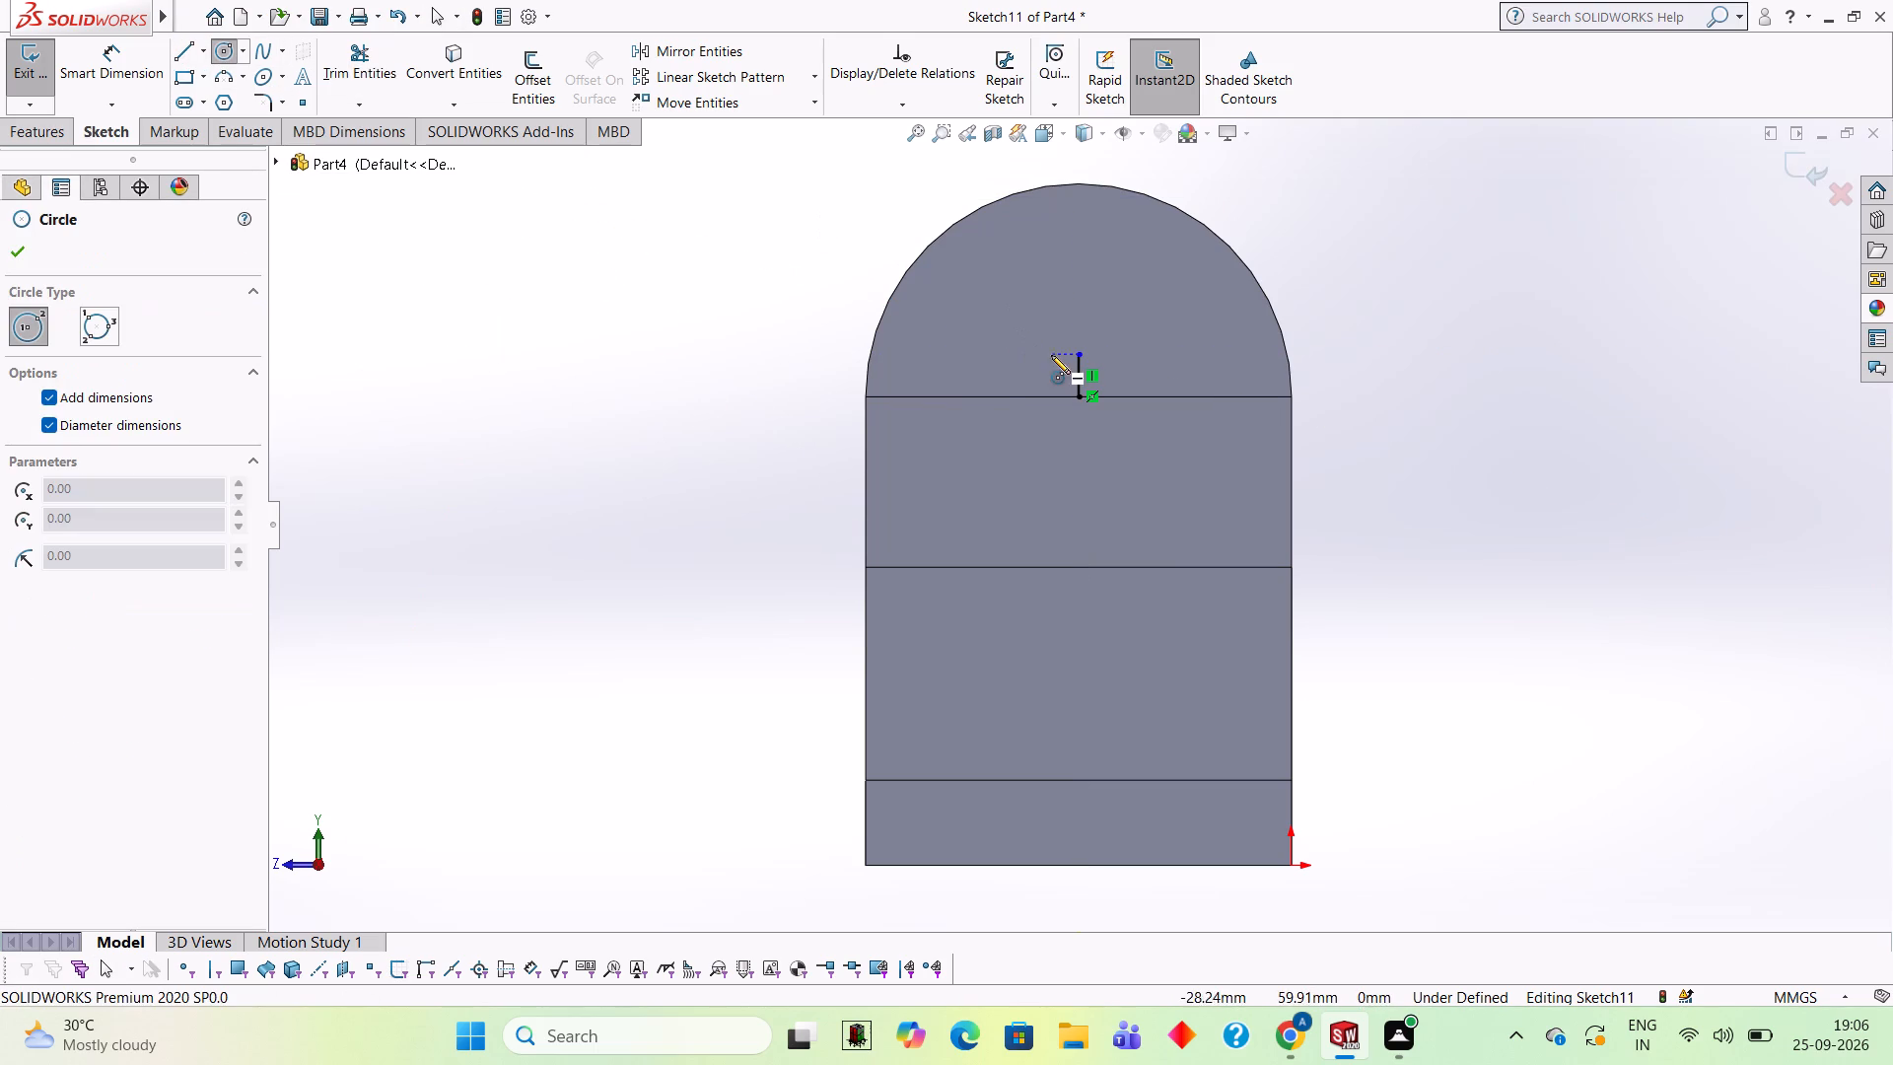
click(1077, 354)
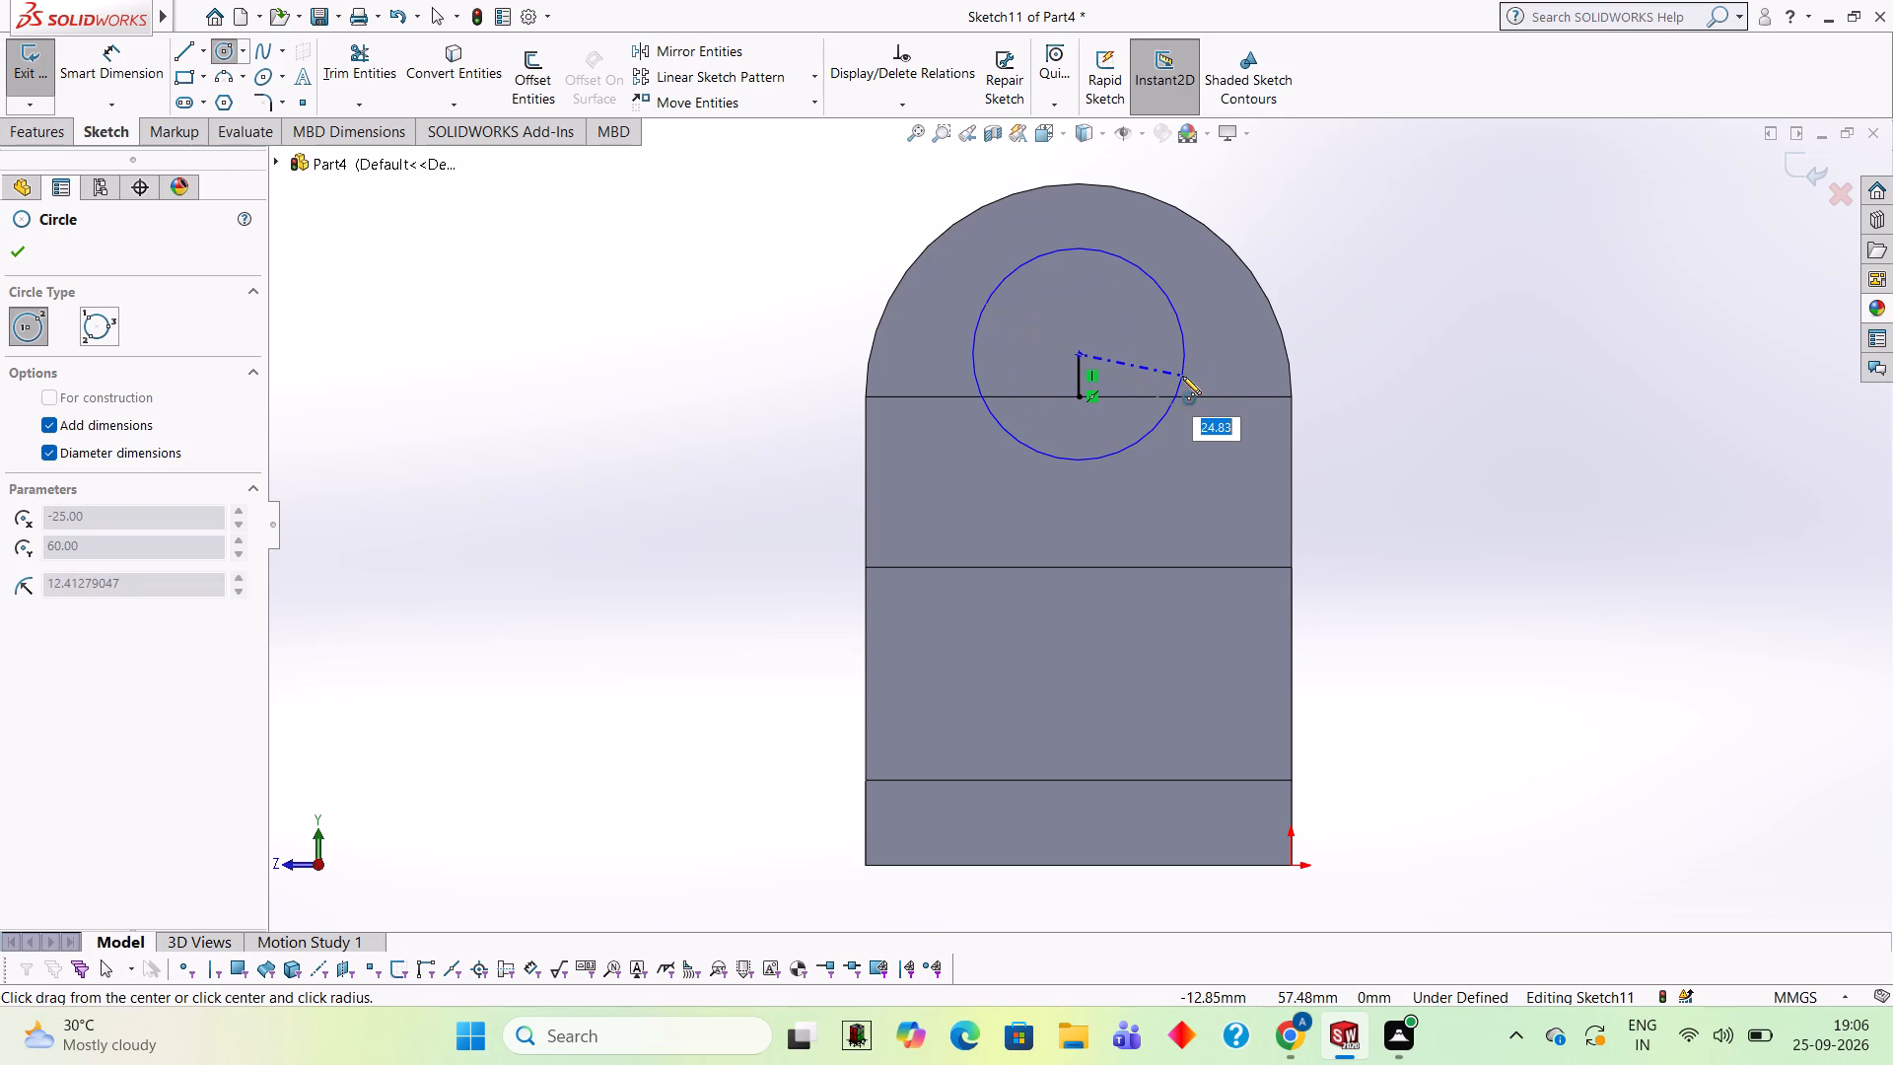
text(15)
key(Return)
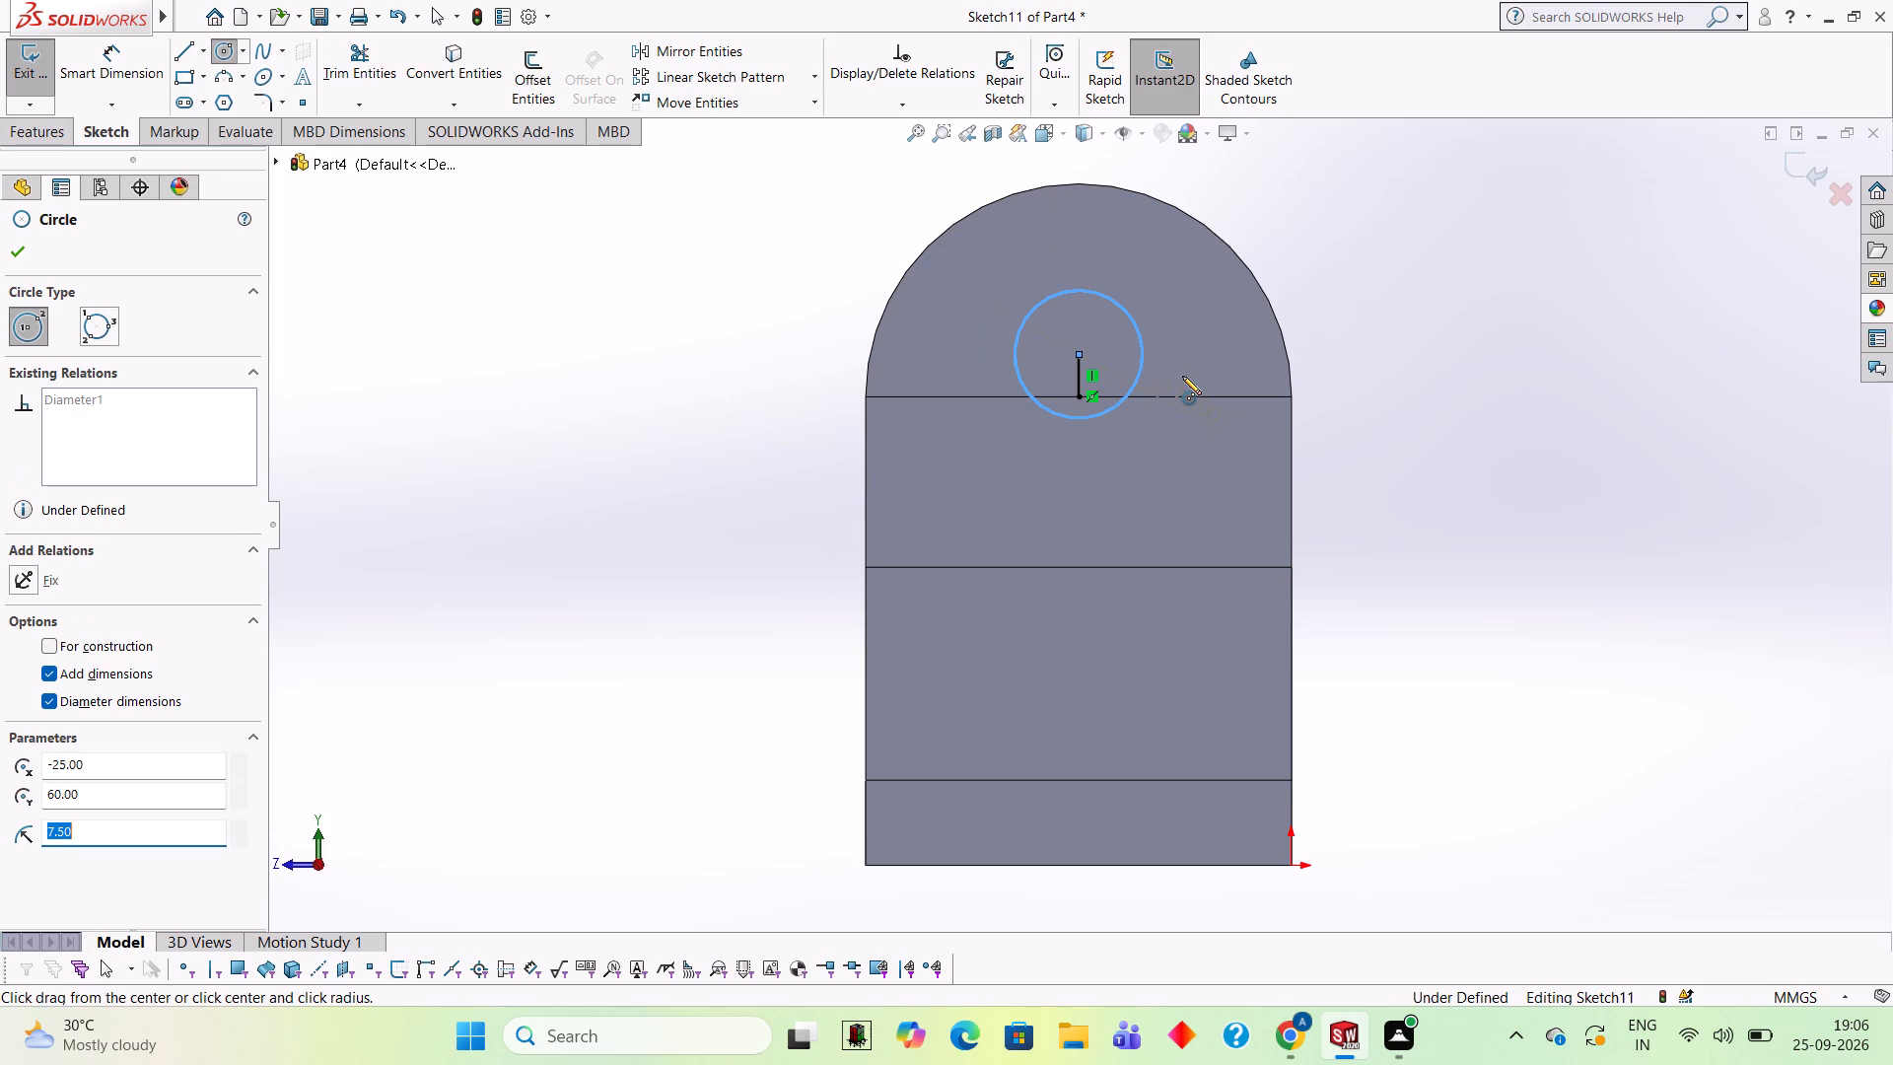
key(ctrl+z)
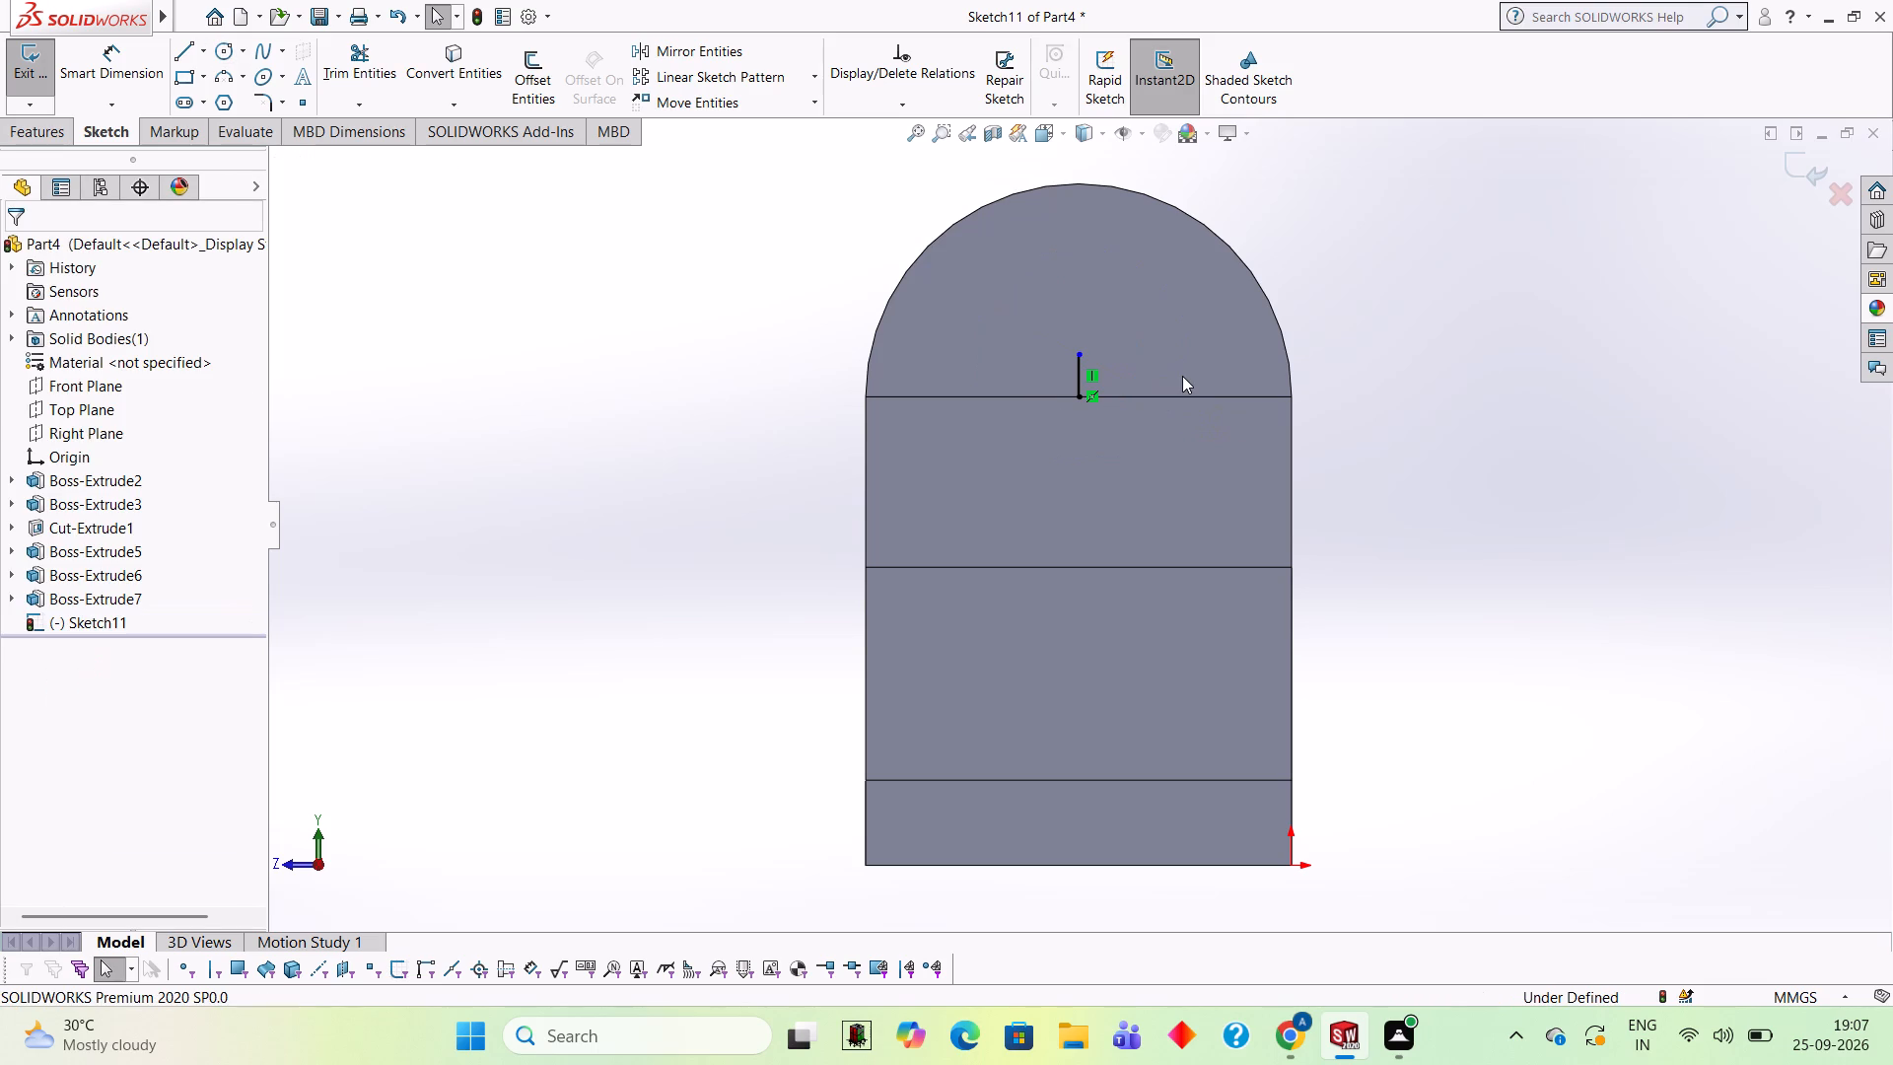
Sketch a 30 mm diameter circle centred on the 5 mm line's upper end, with lines along its horizontal diameter.
click(217, 51)
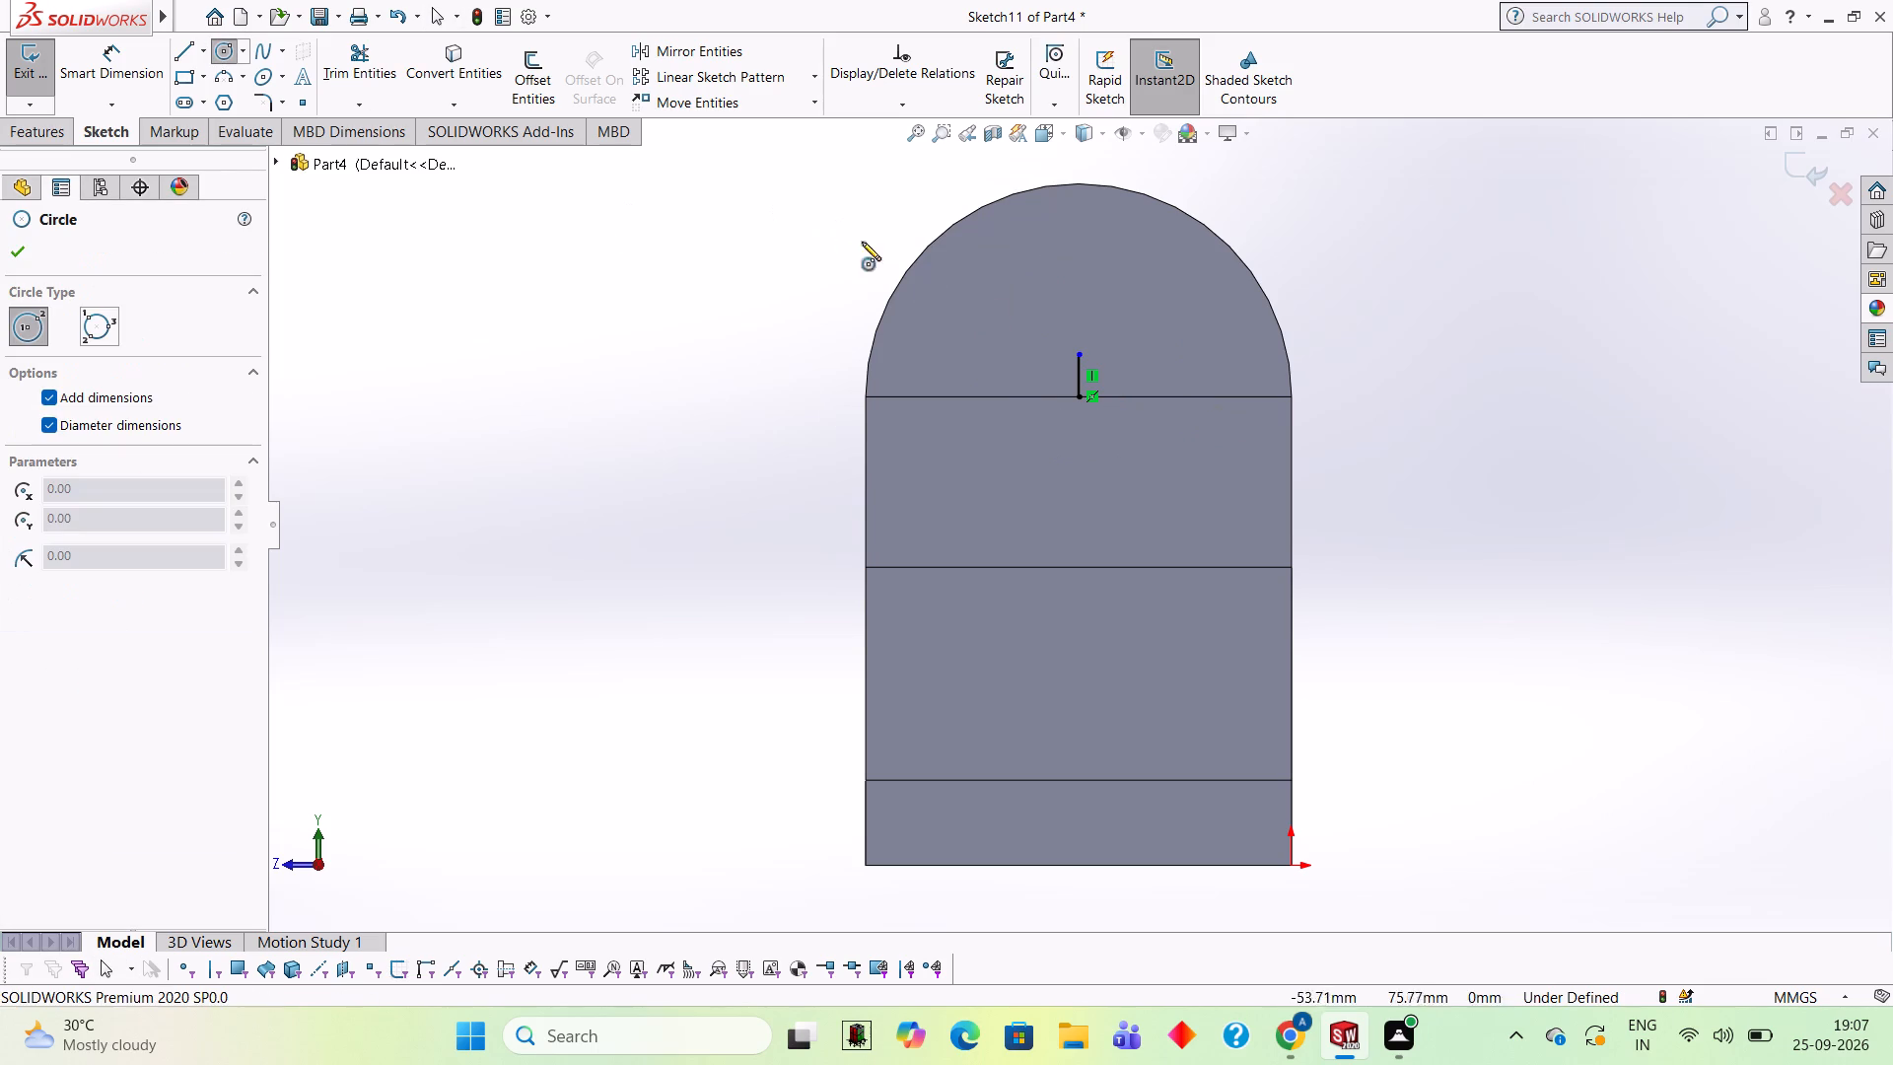
click(1078, 353)
text(30)
key(Return)
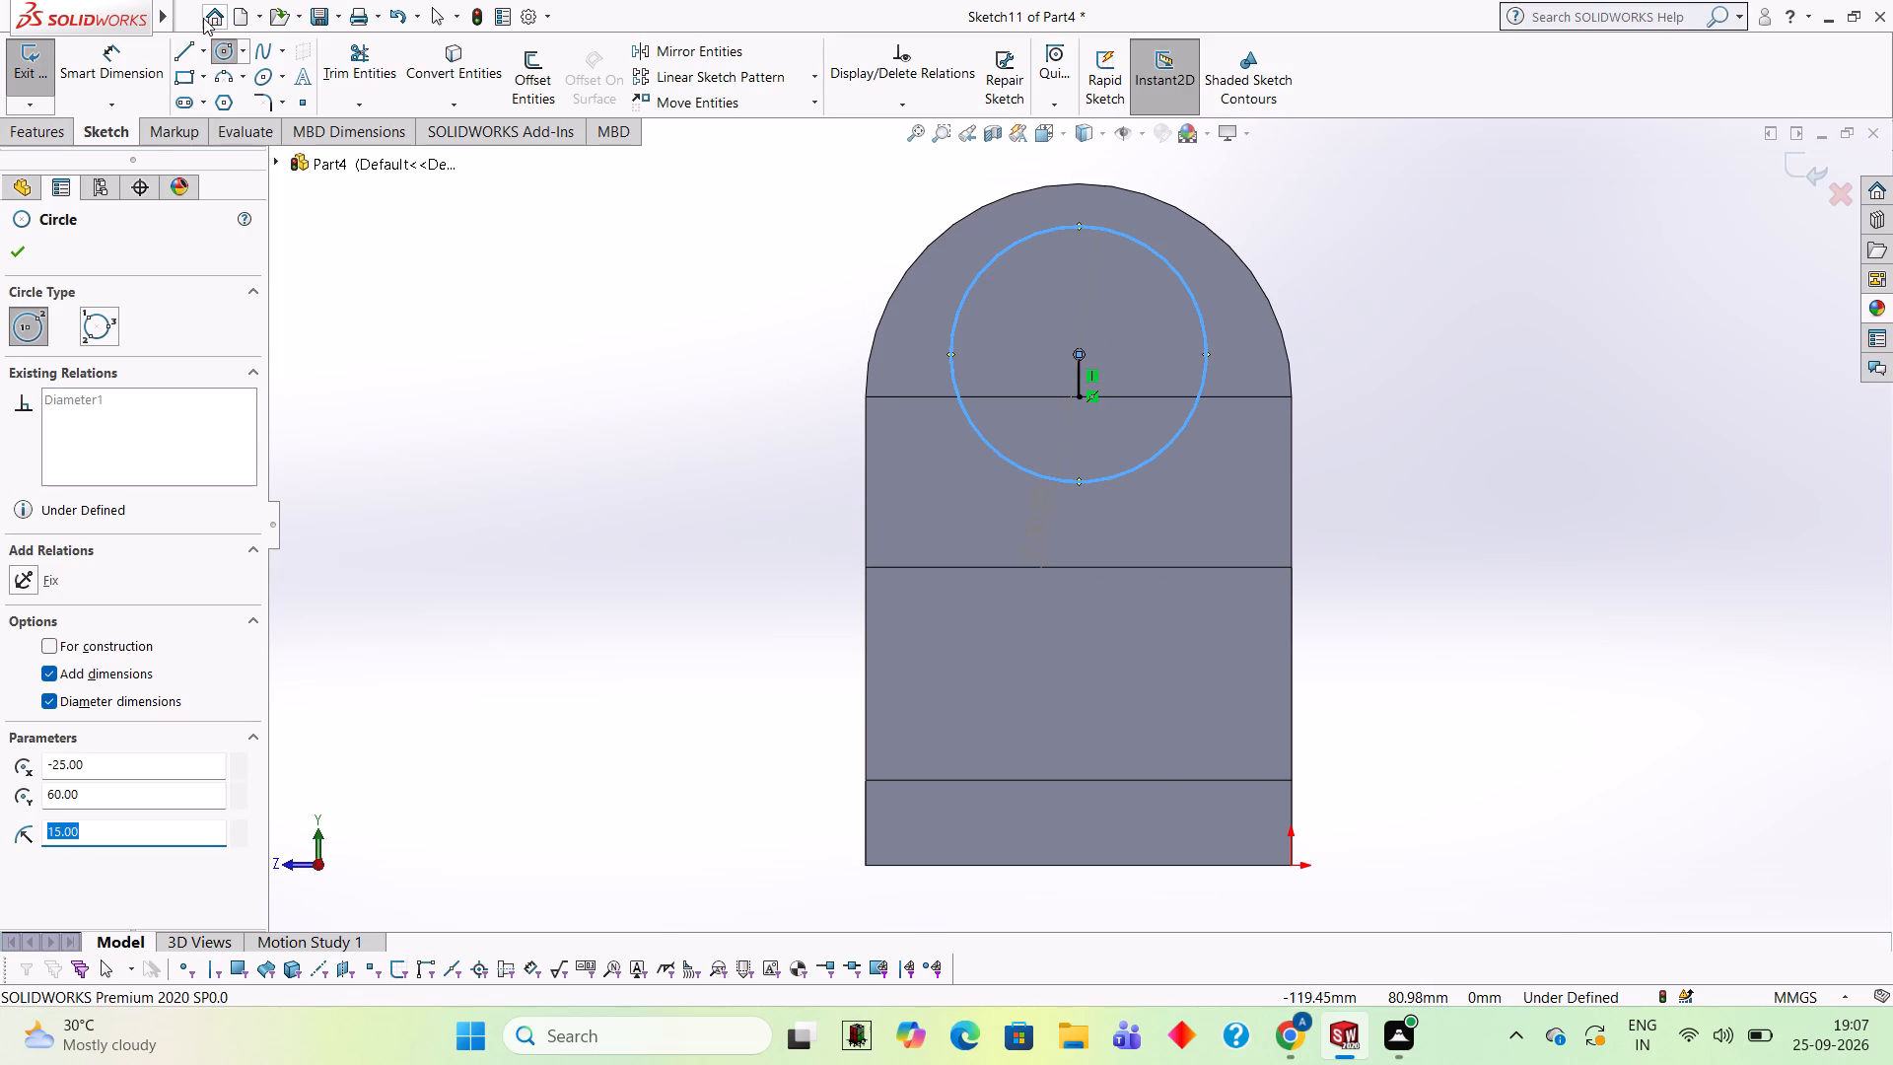
click(182, 58)
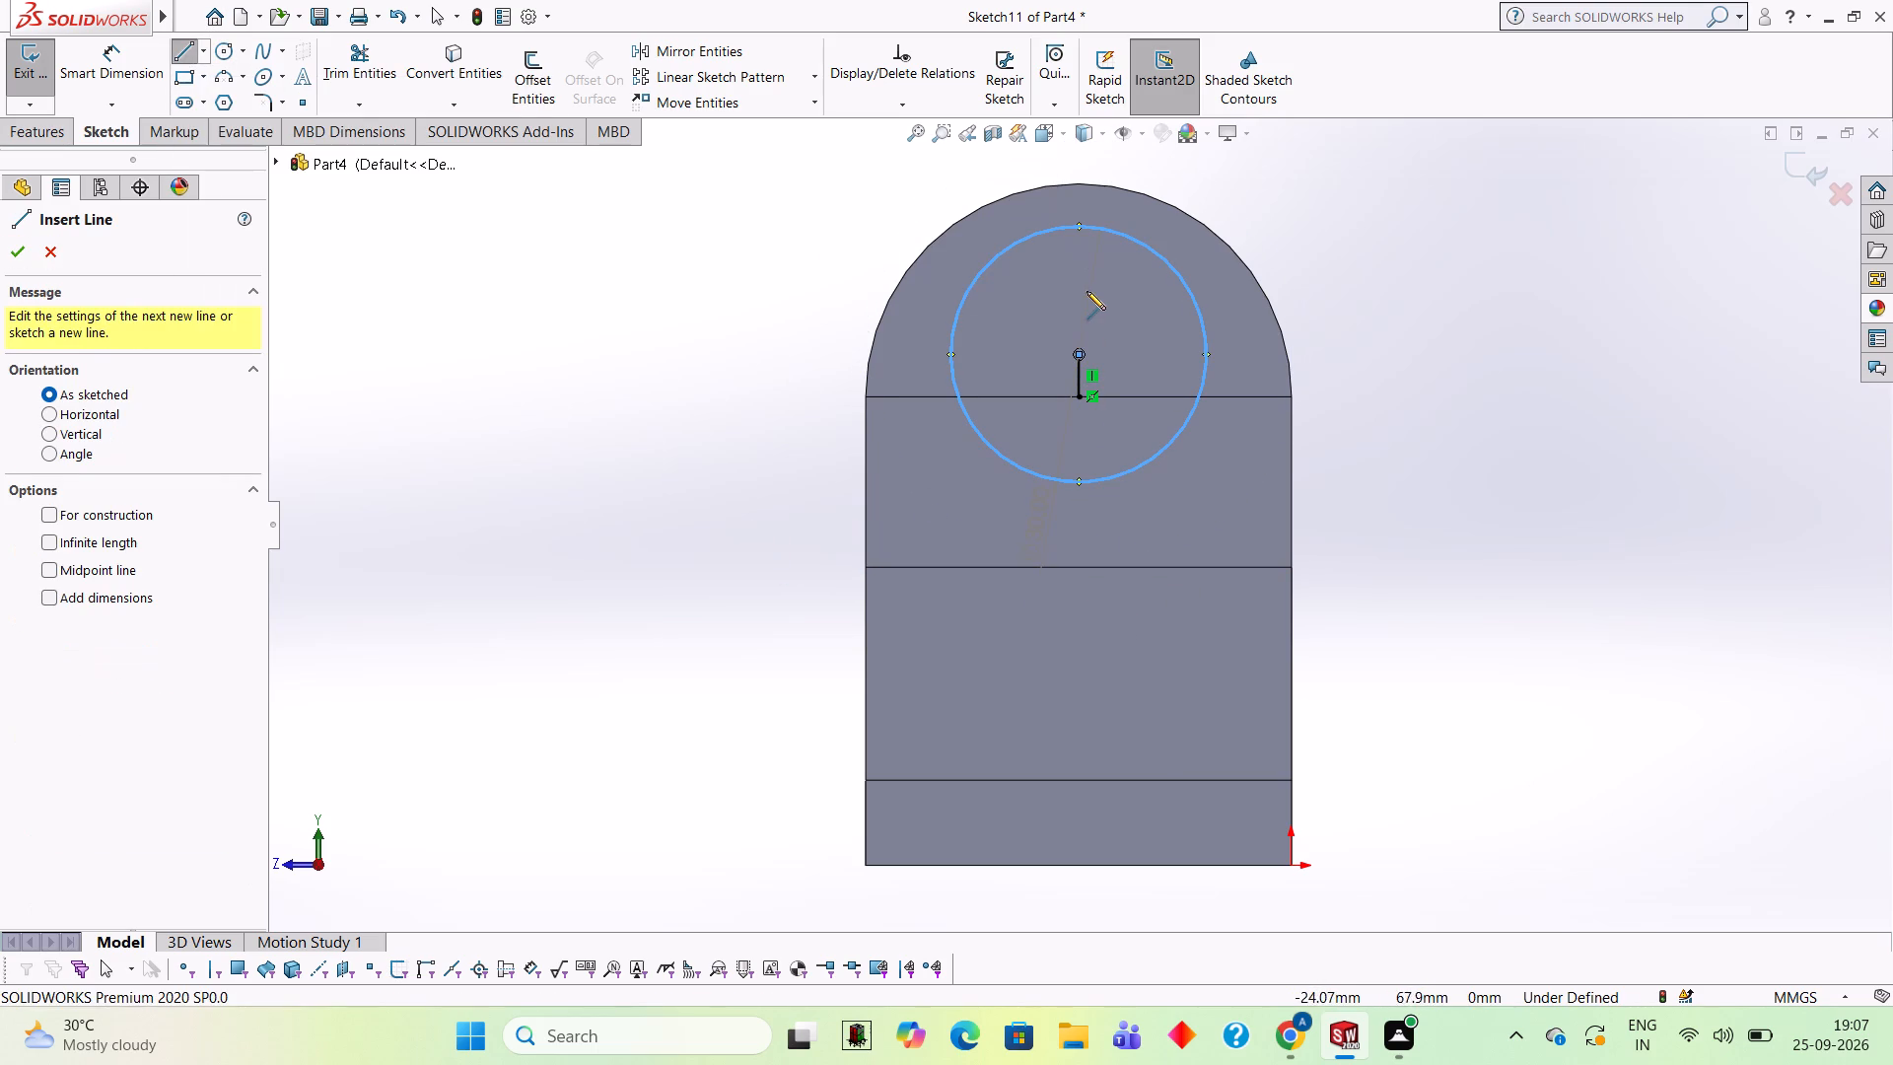
click(1078, 352)
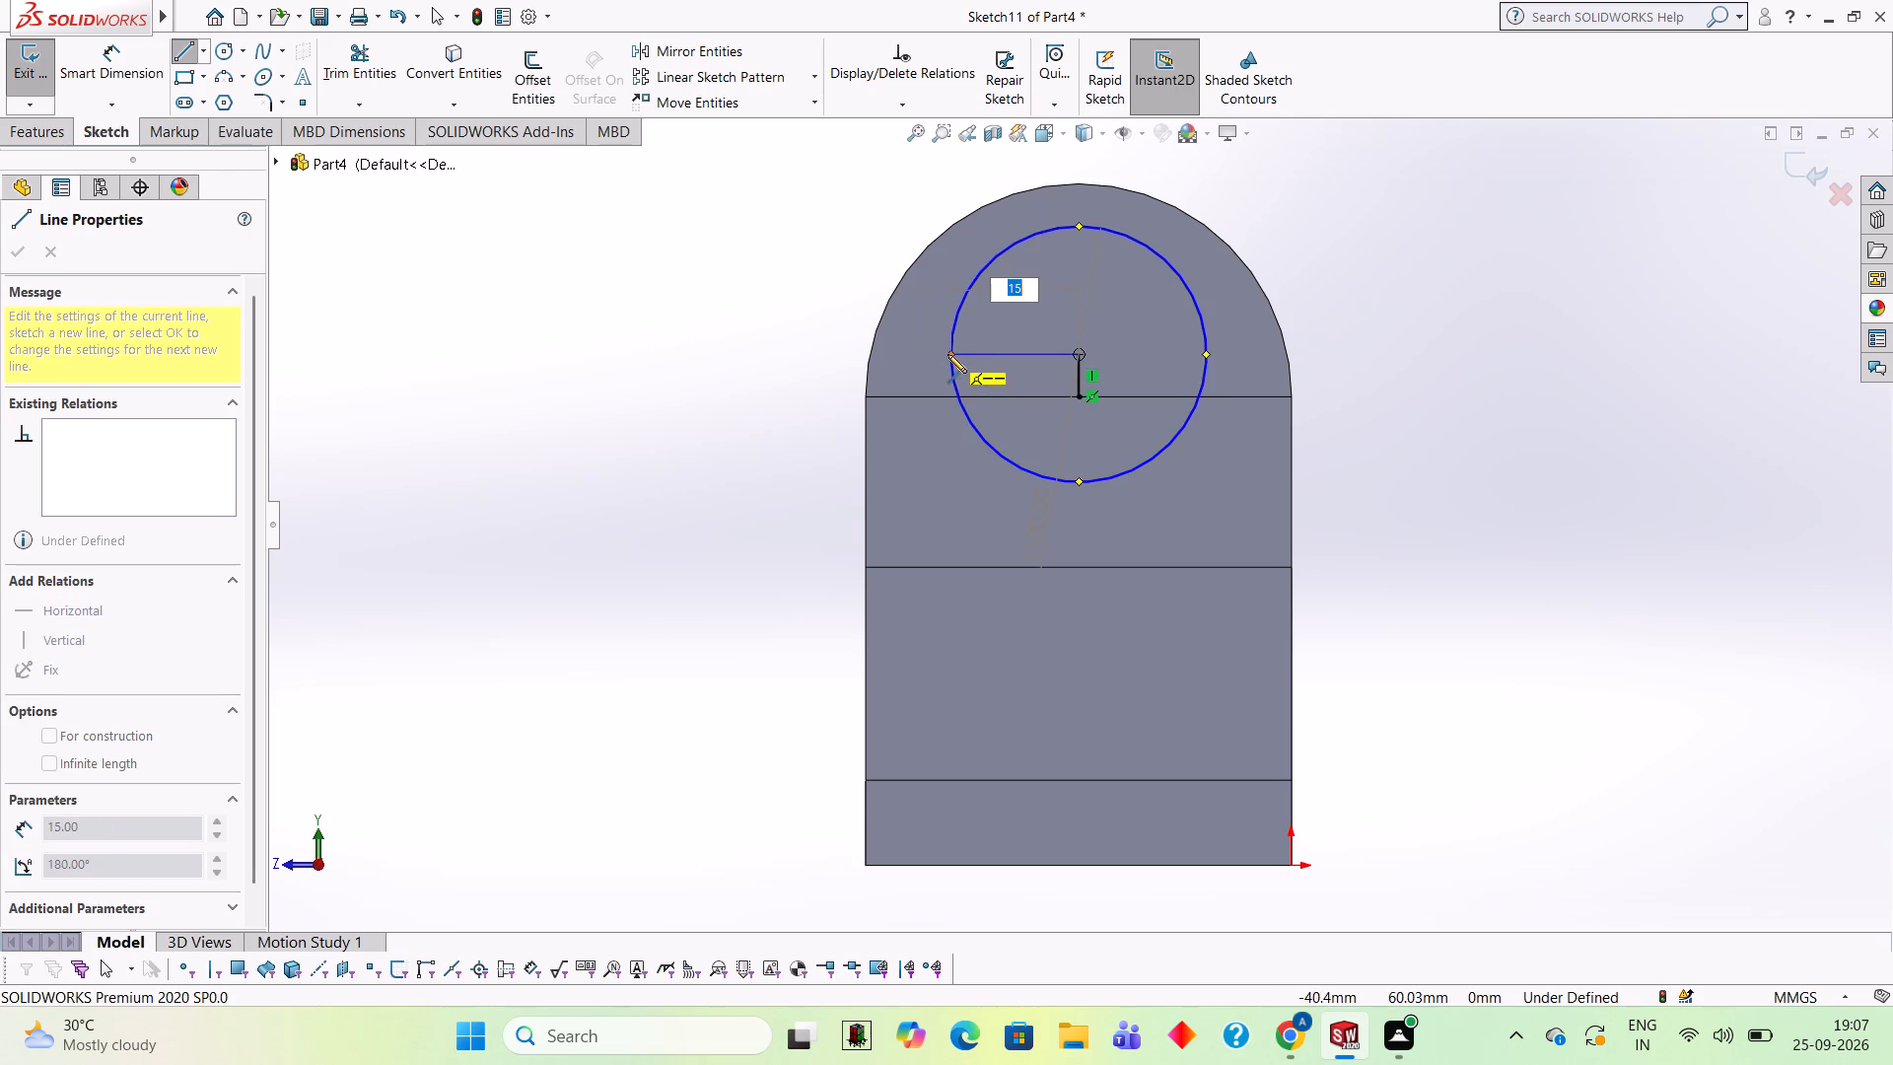
click(947, 354)
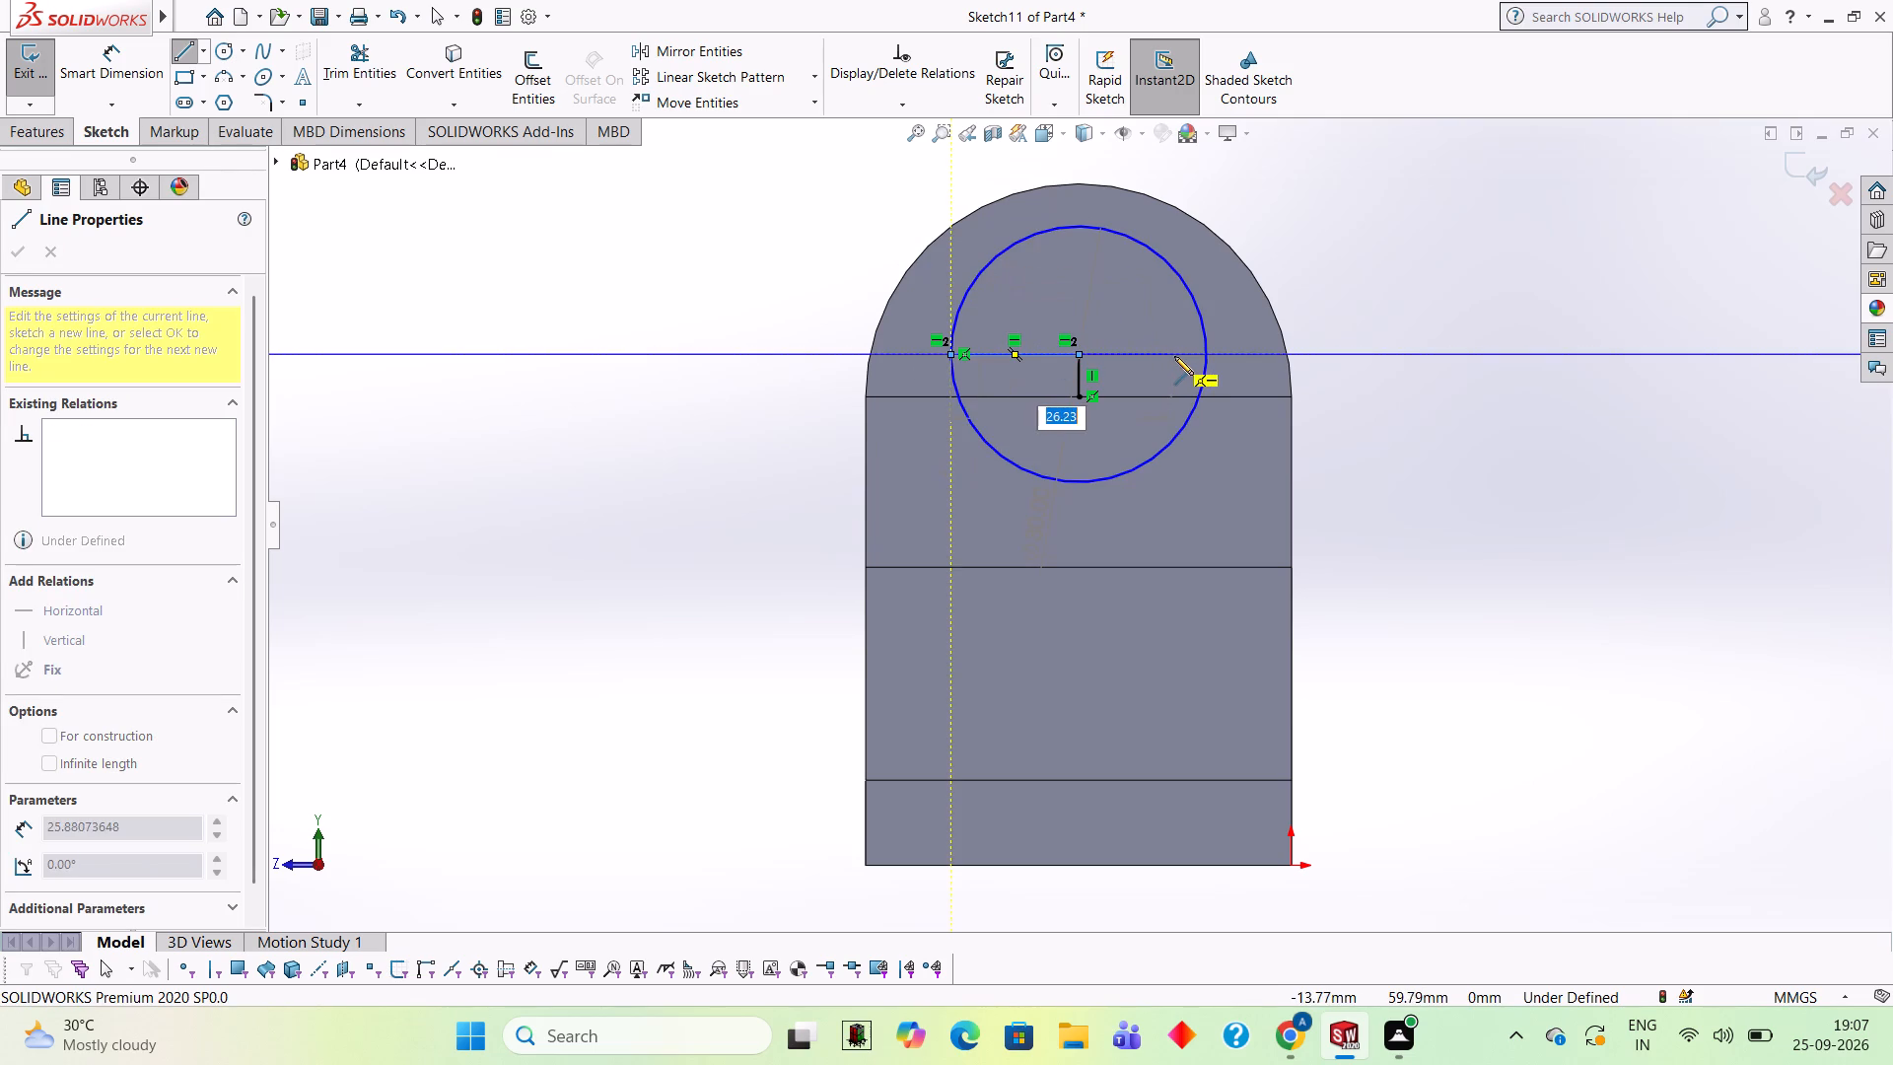
click(1206, 354)
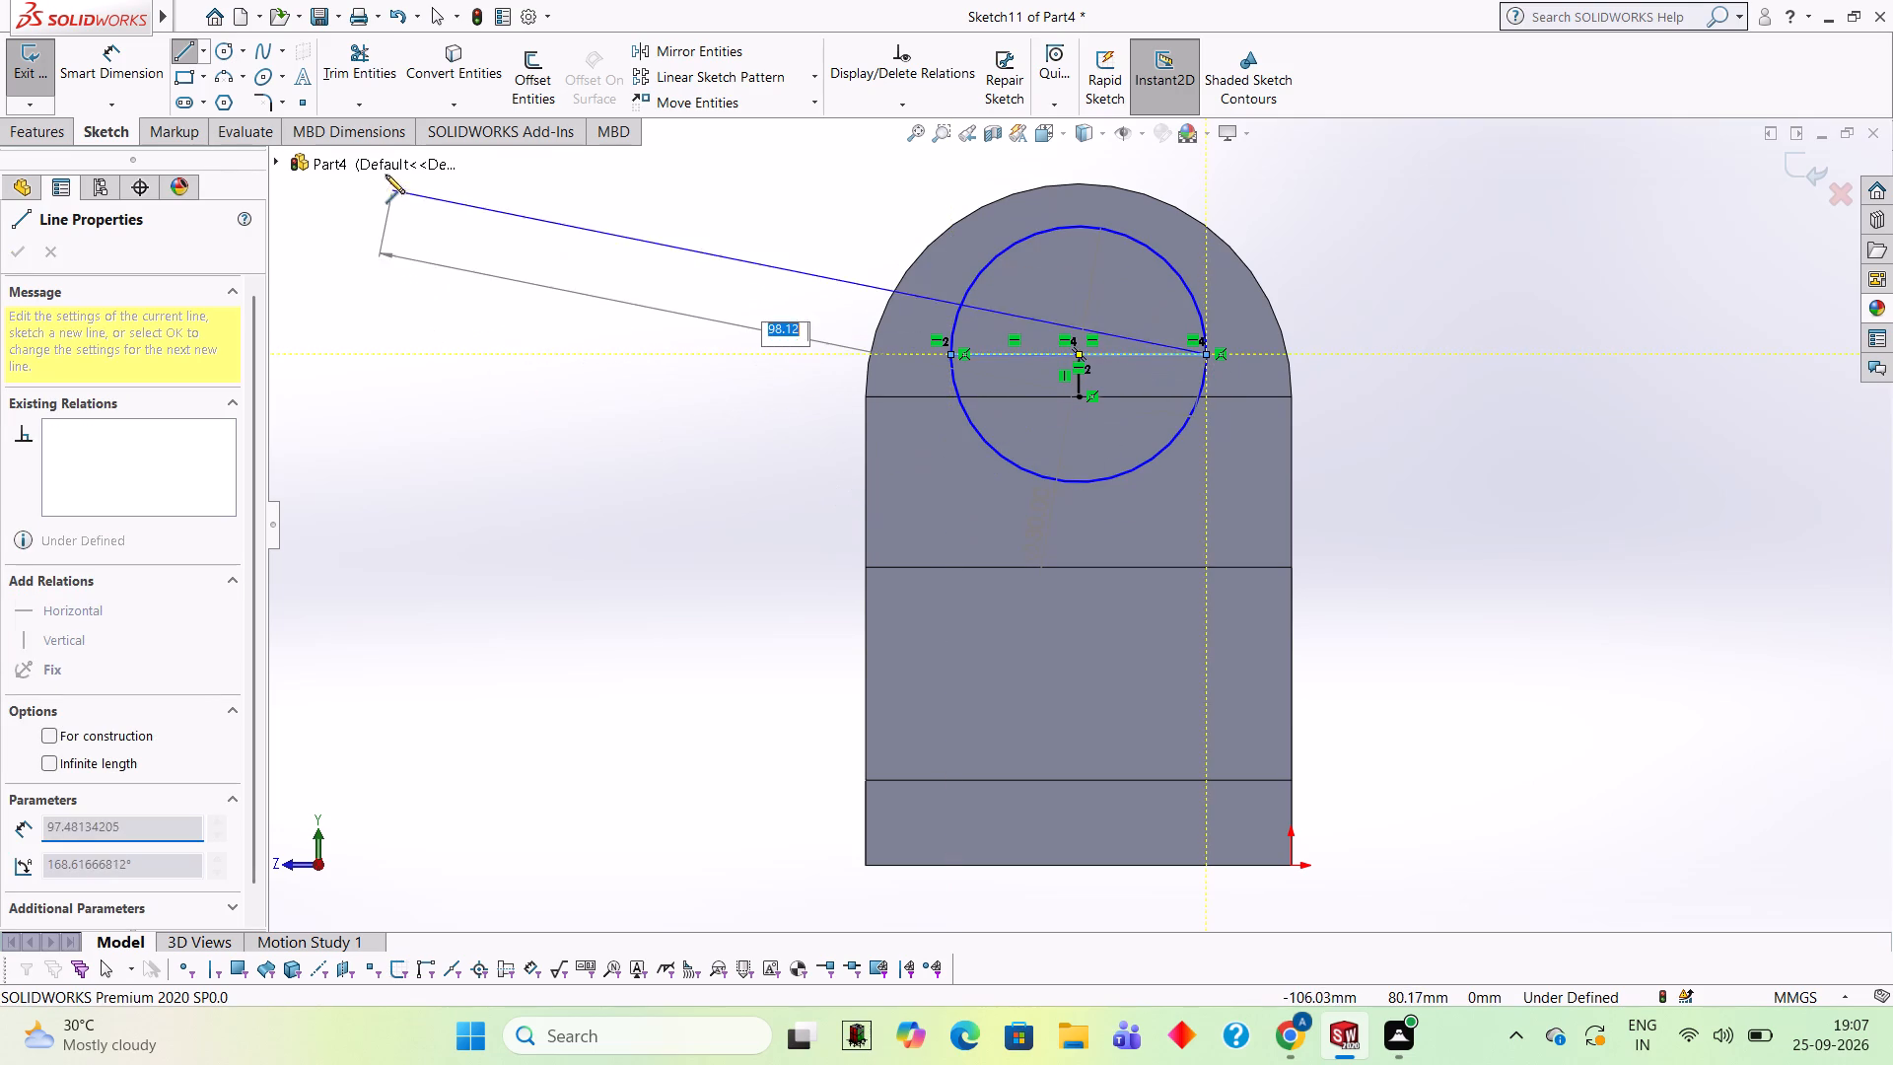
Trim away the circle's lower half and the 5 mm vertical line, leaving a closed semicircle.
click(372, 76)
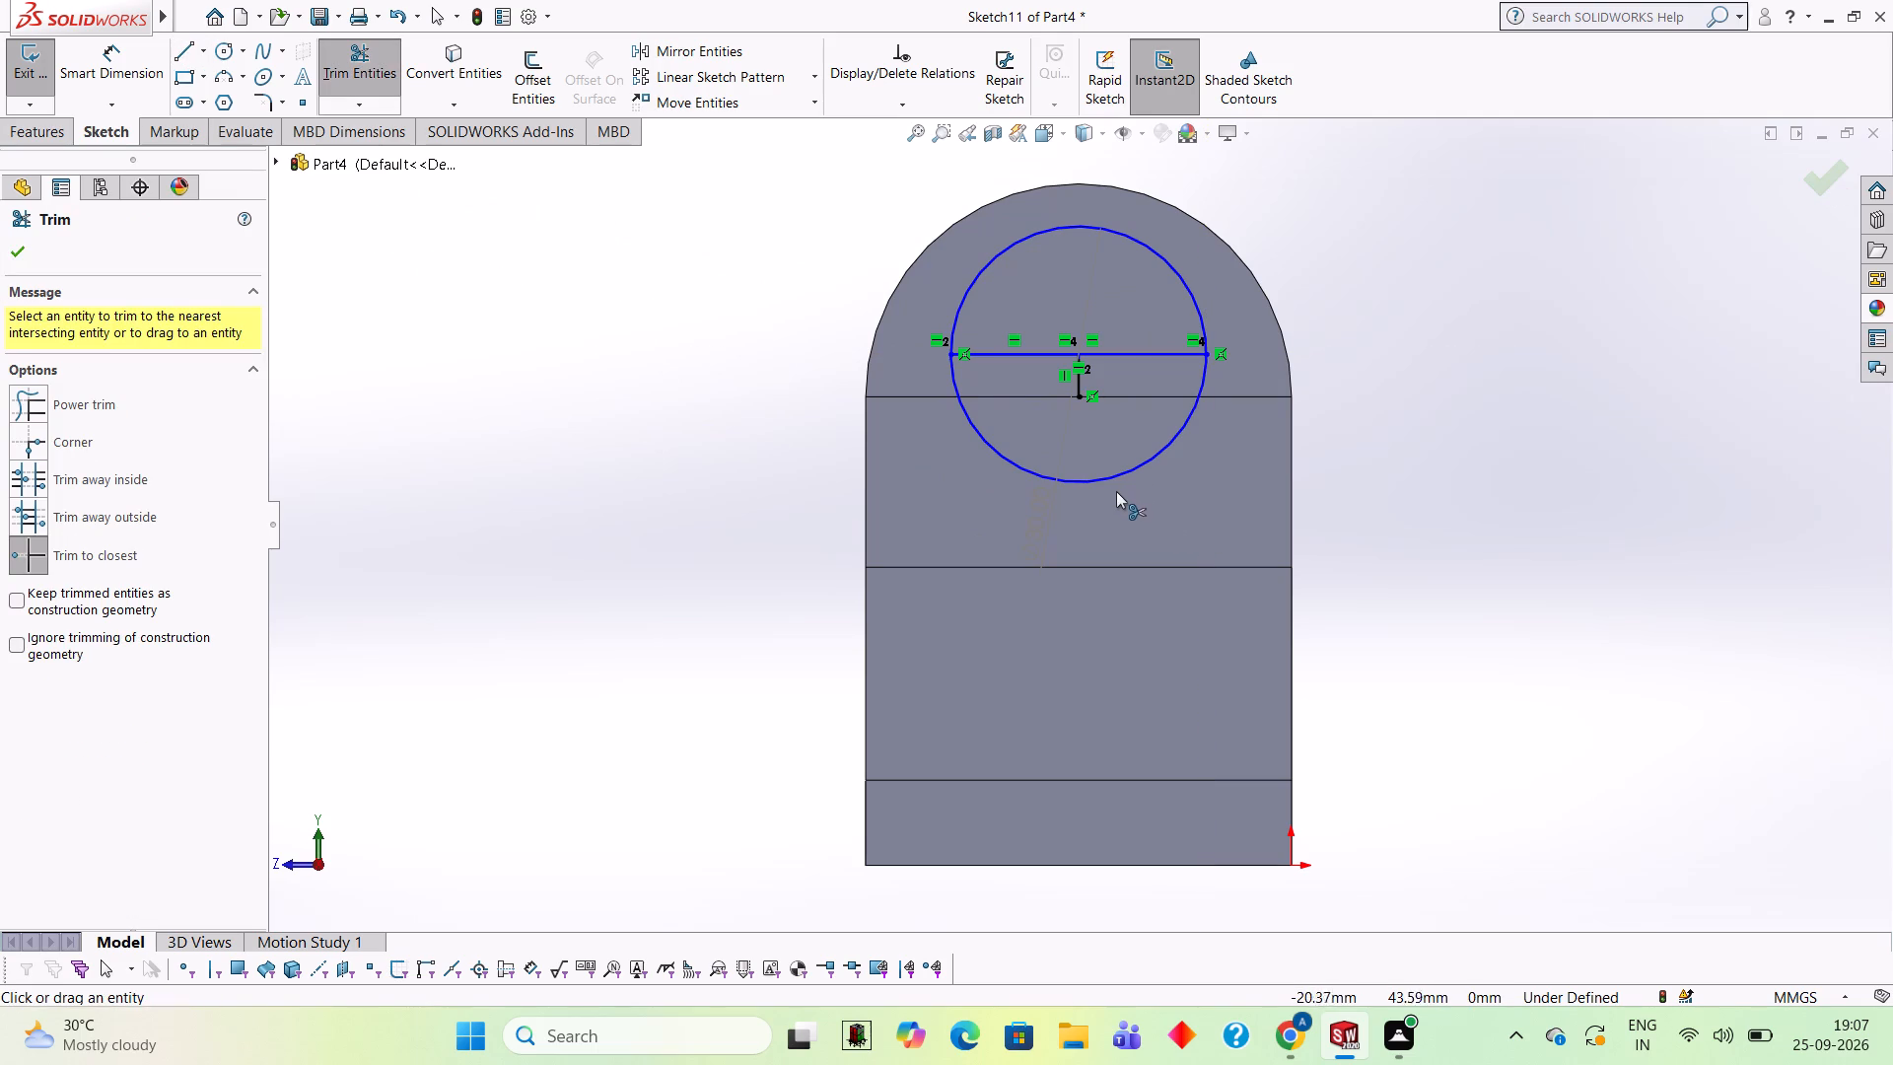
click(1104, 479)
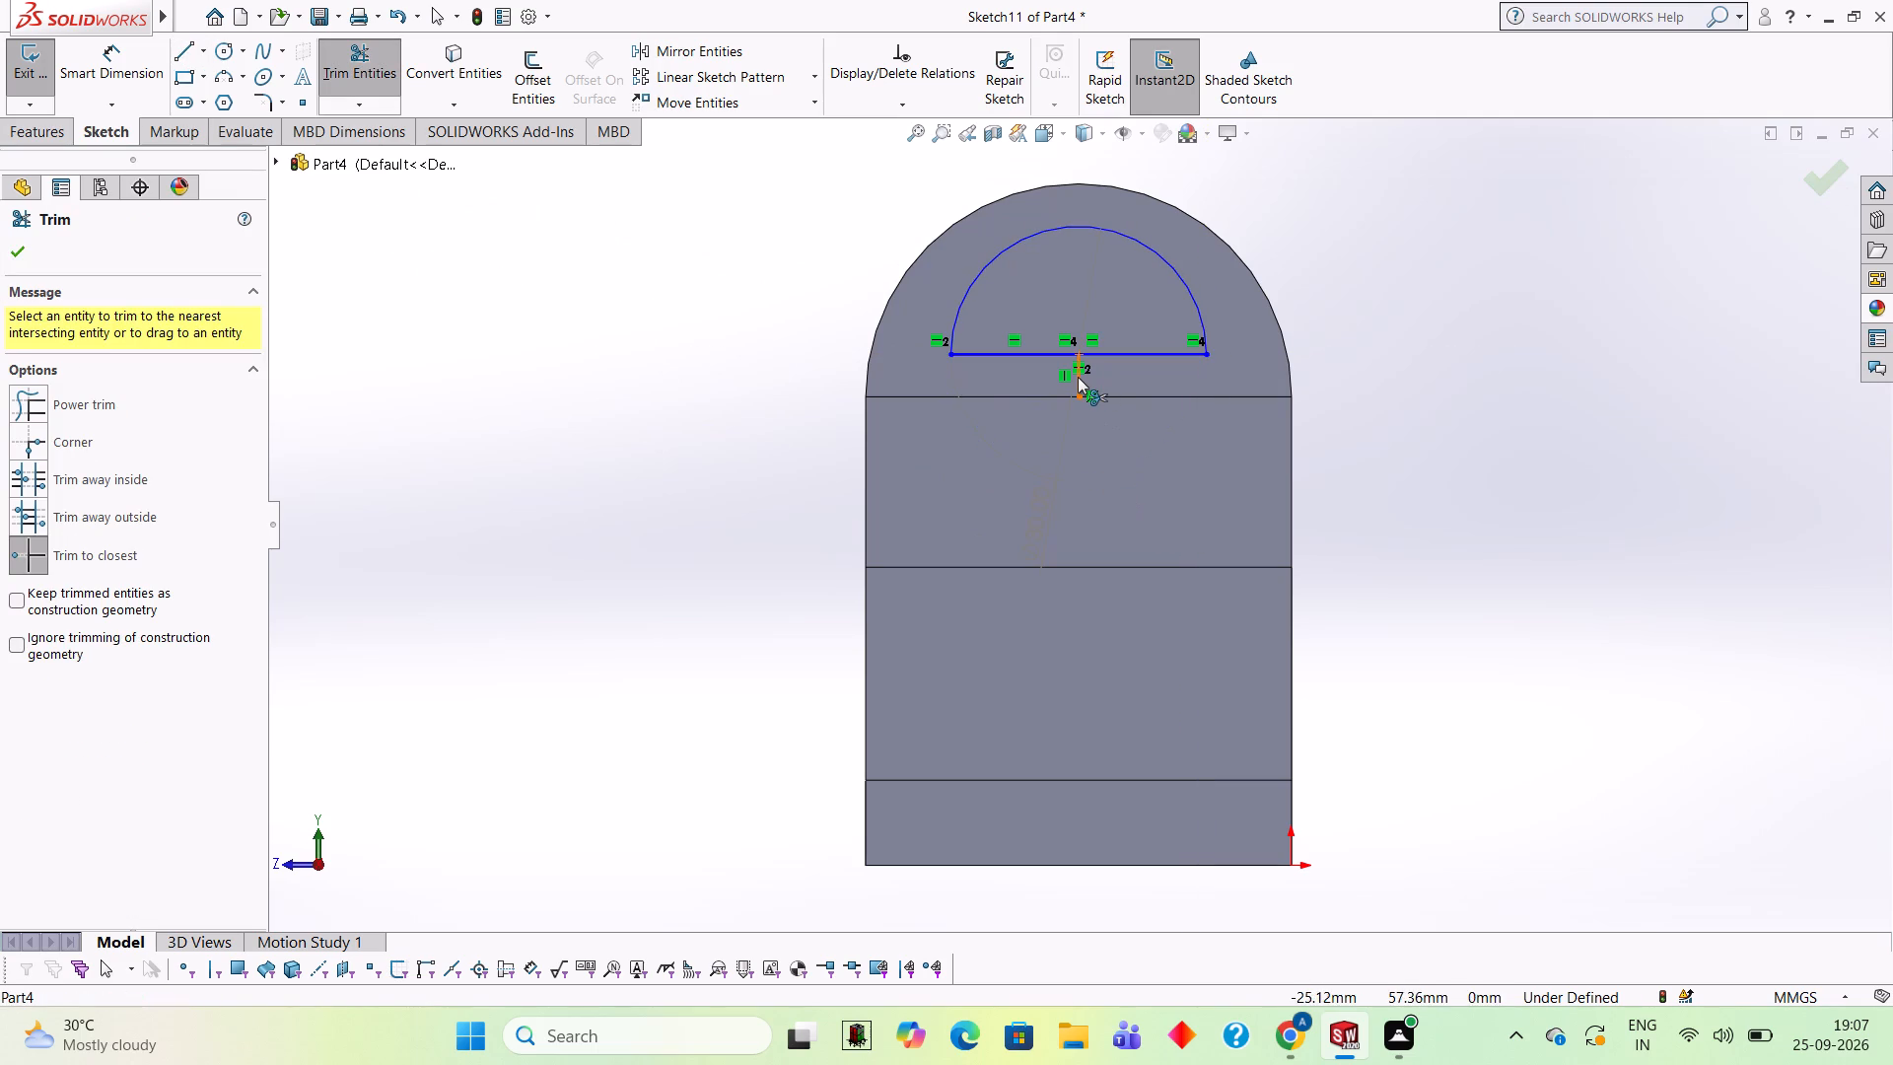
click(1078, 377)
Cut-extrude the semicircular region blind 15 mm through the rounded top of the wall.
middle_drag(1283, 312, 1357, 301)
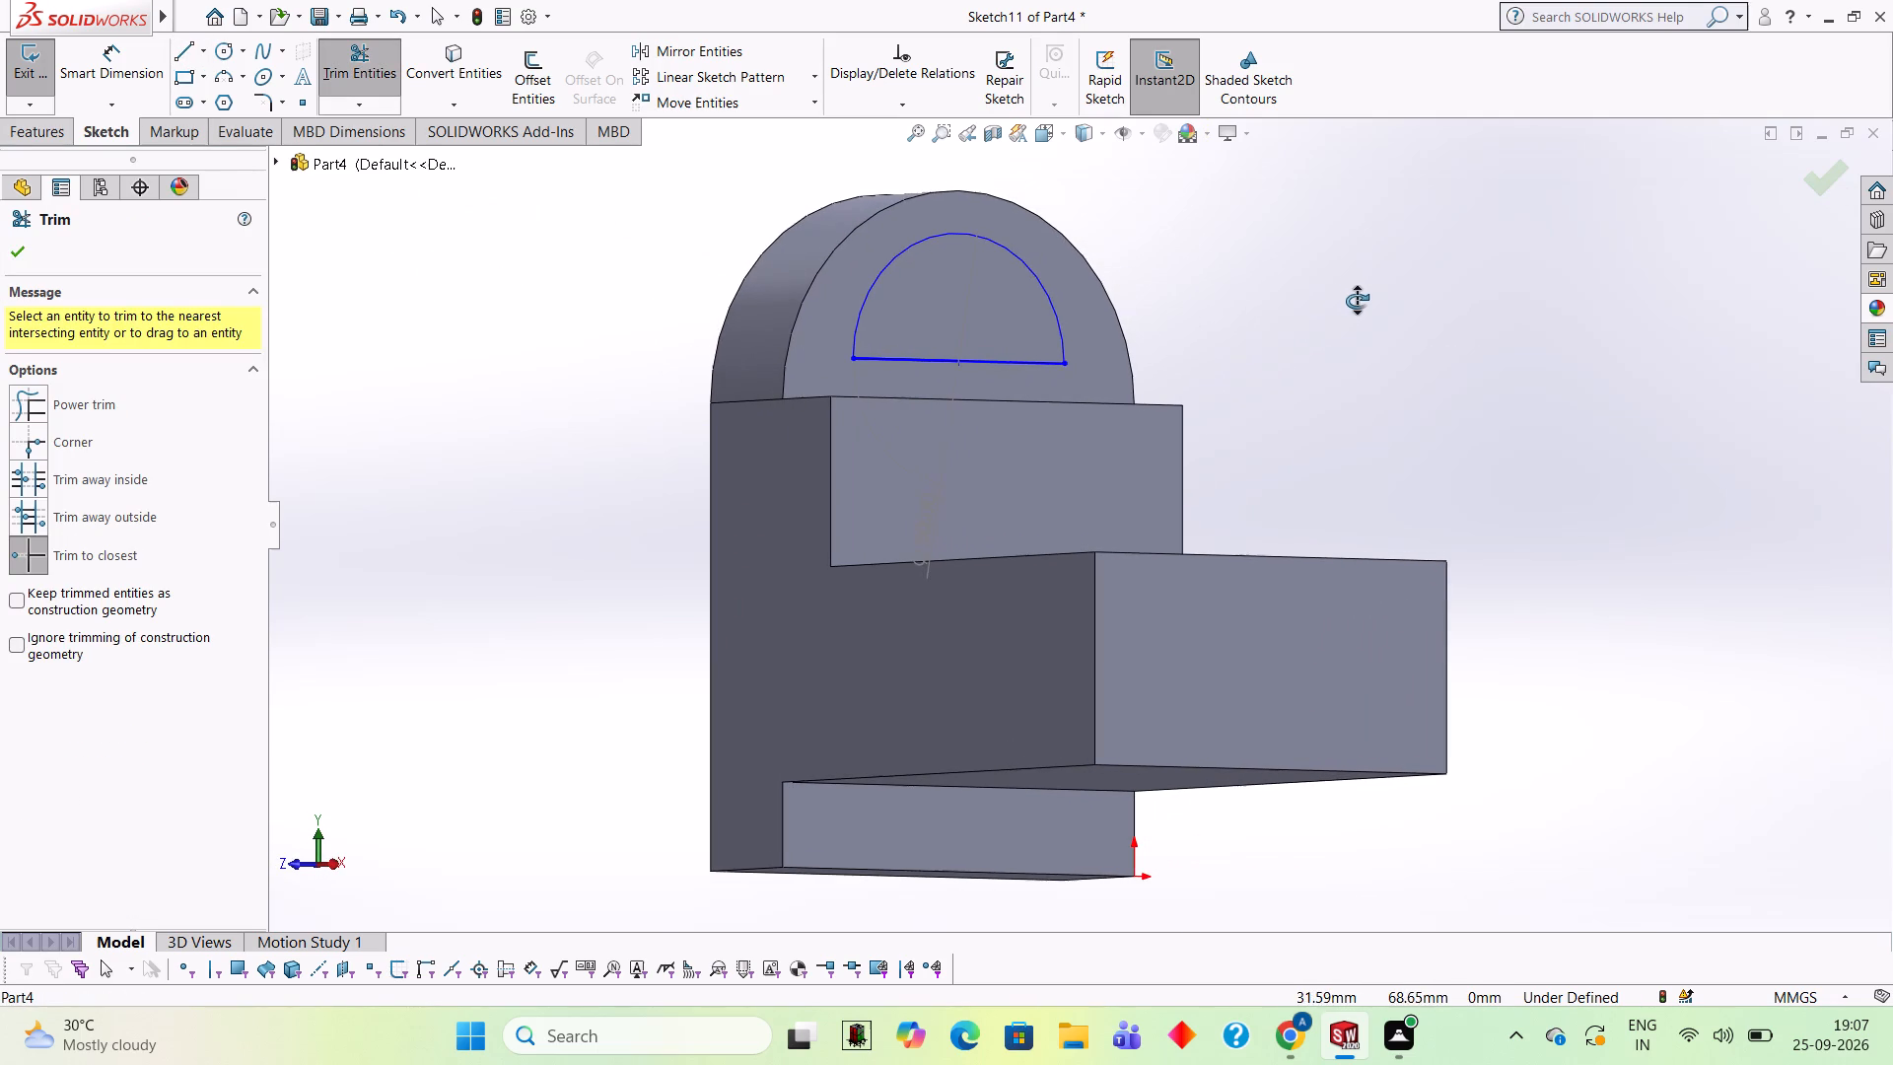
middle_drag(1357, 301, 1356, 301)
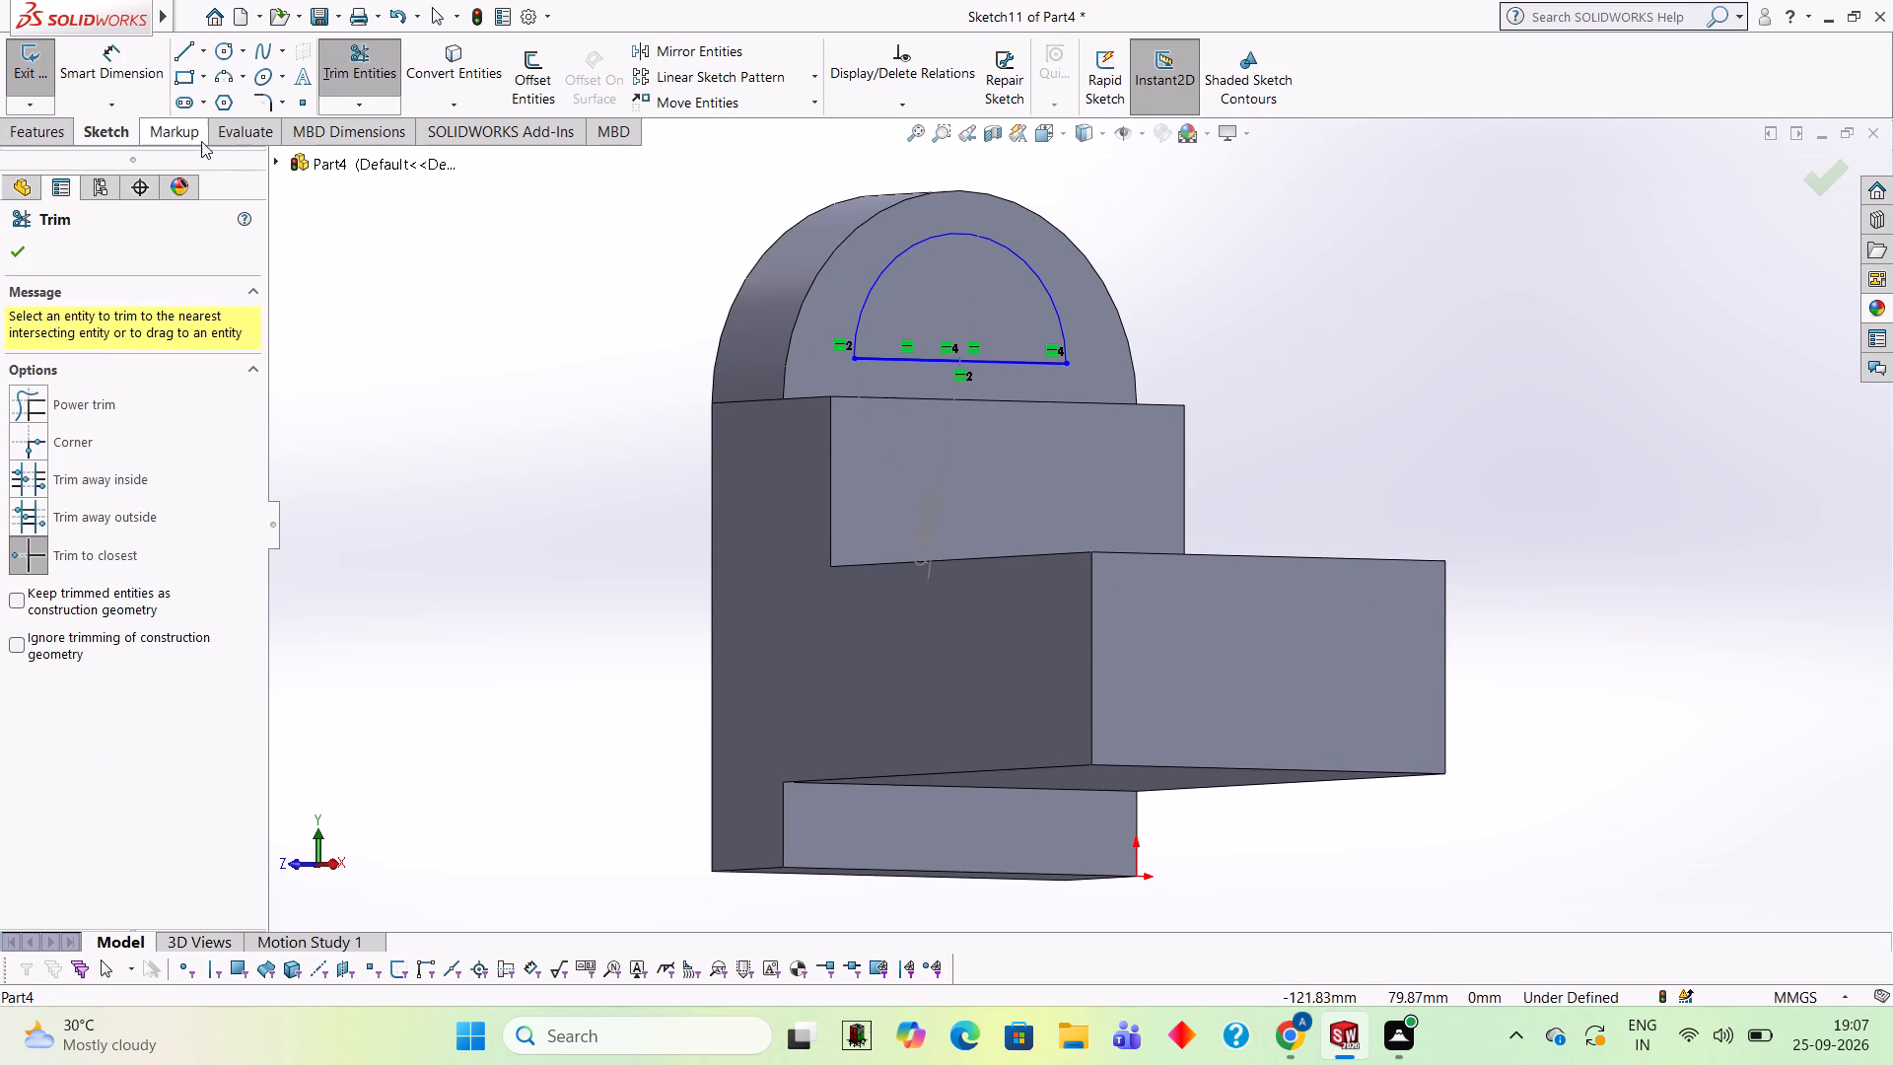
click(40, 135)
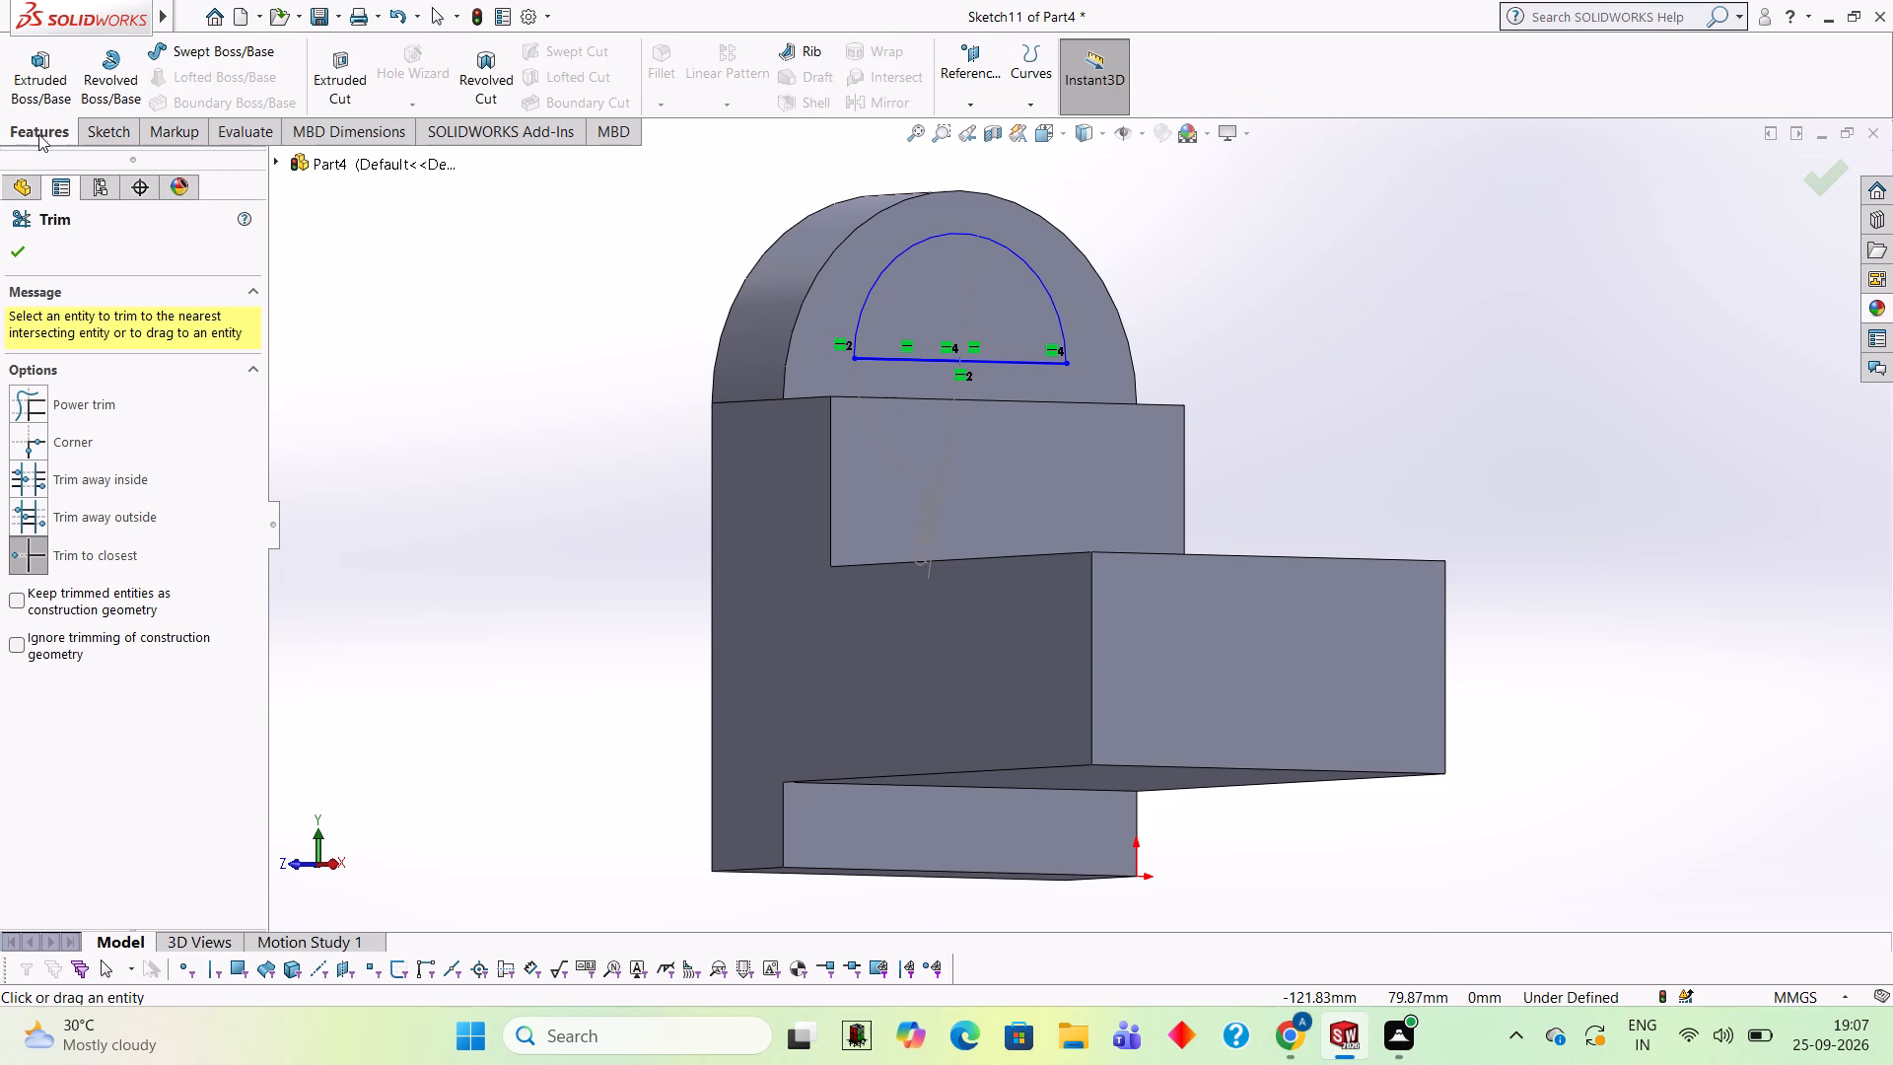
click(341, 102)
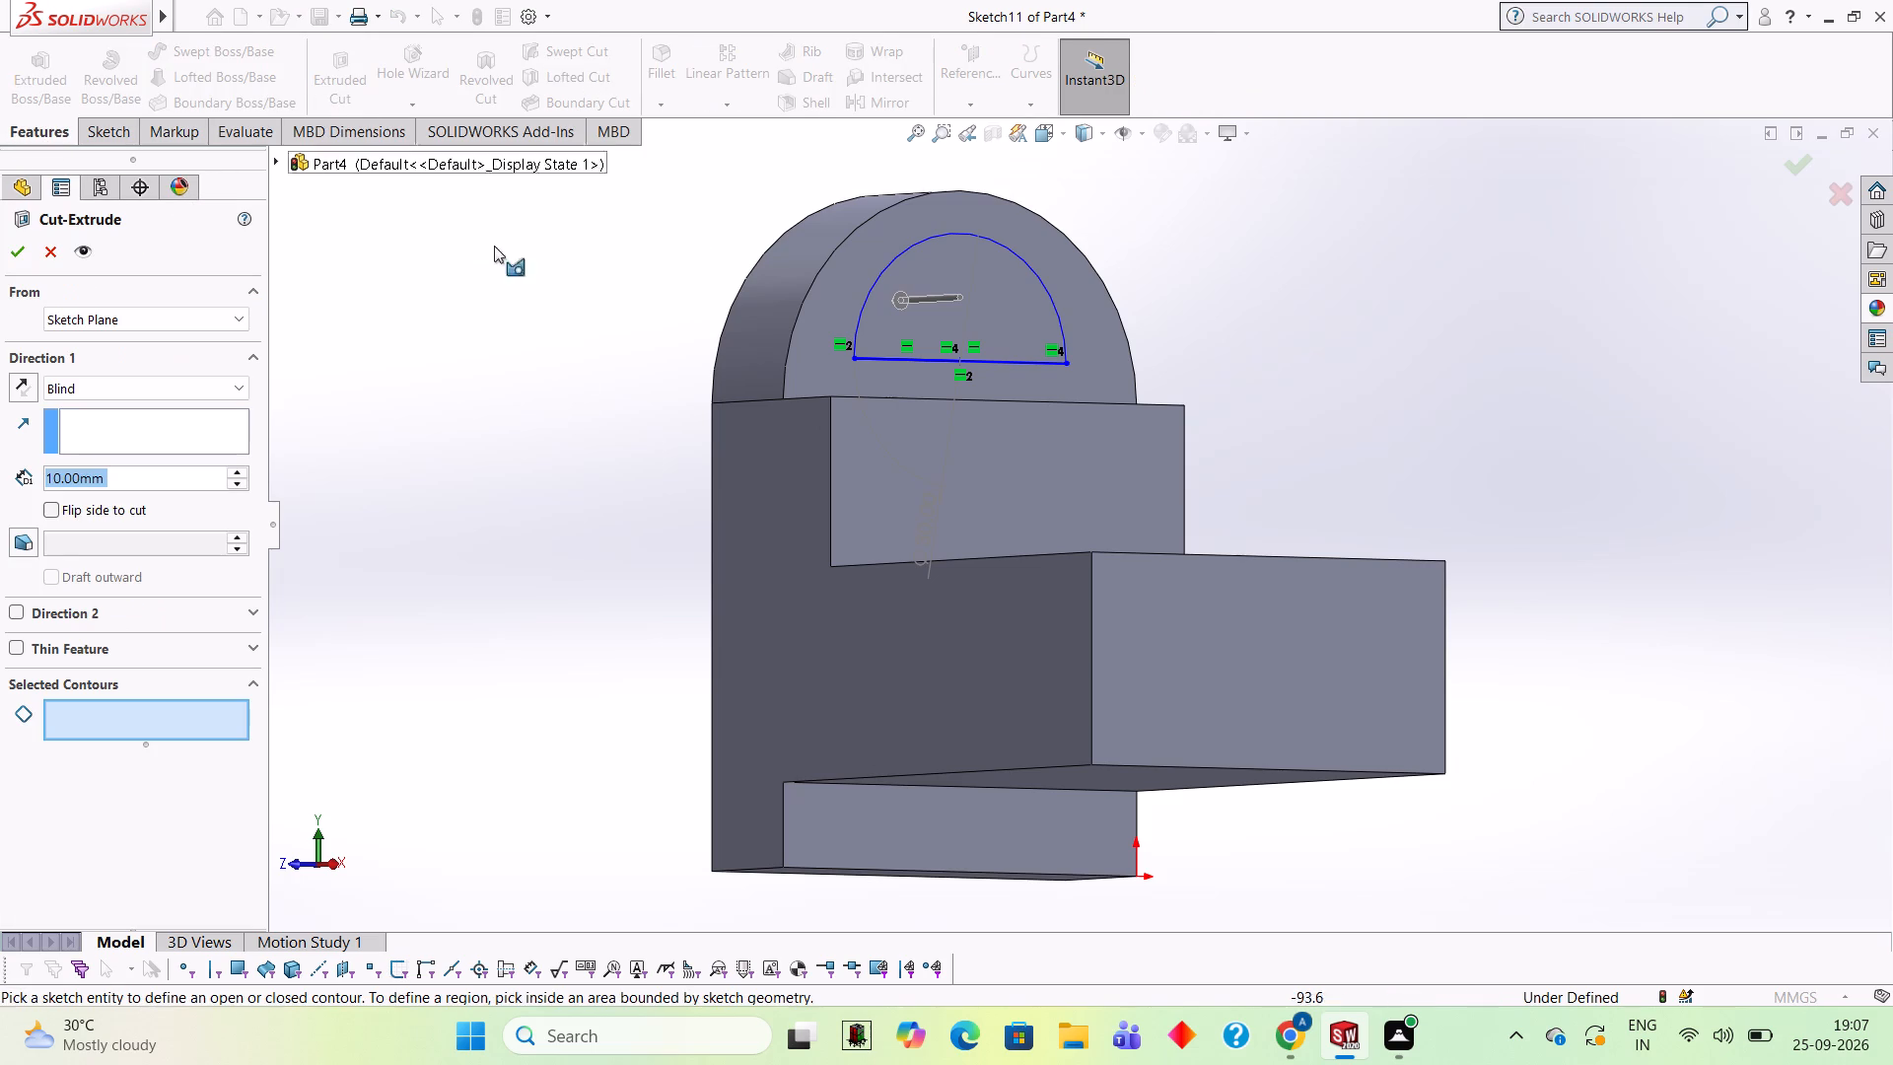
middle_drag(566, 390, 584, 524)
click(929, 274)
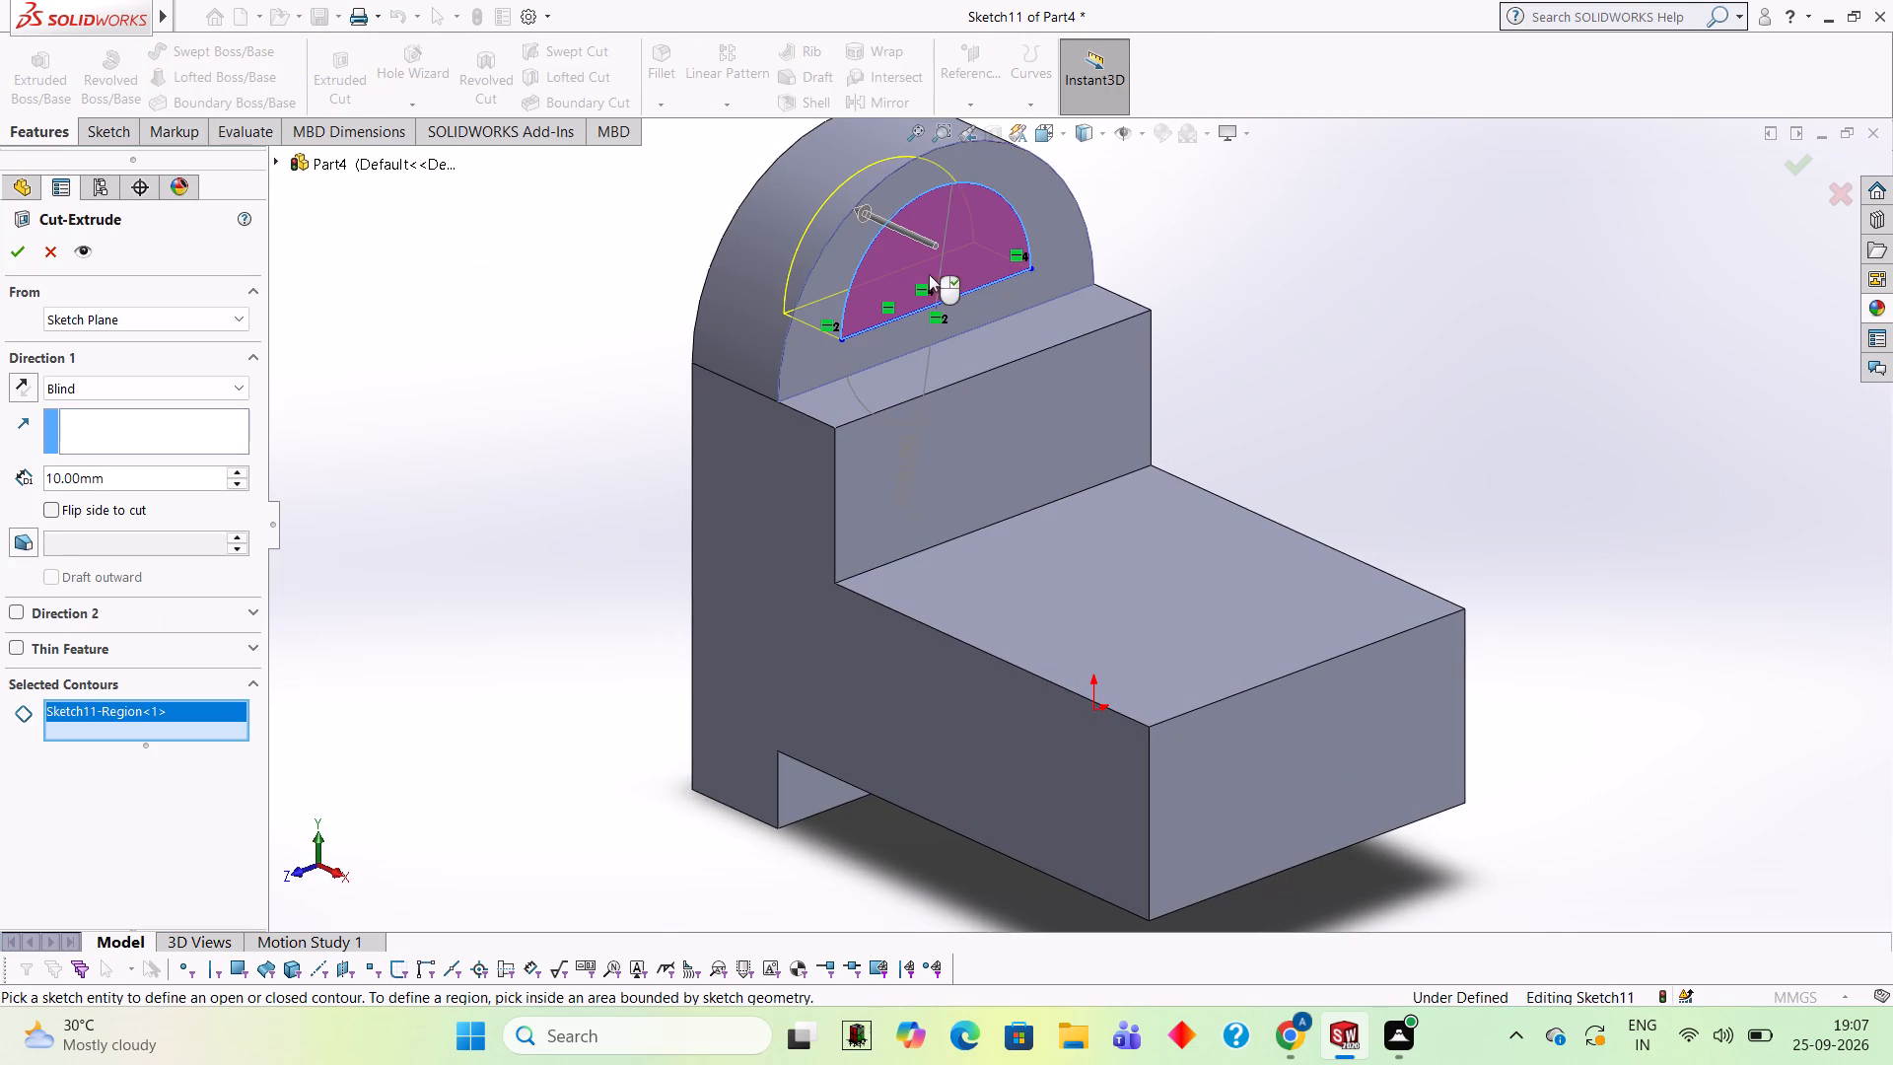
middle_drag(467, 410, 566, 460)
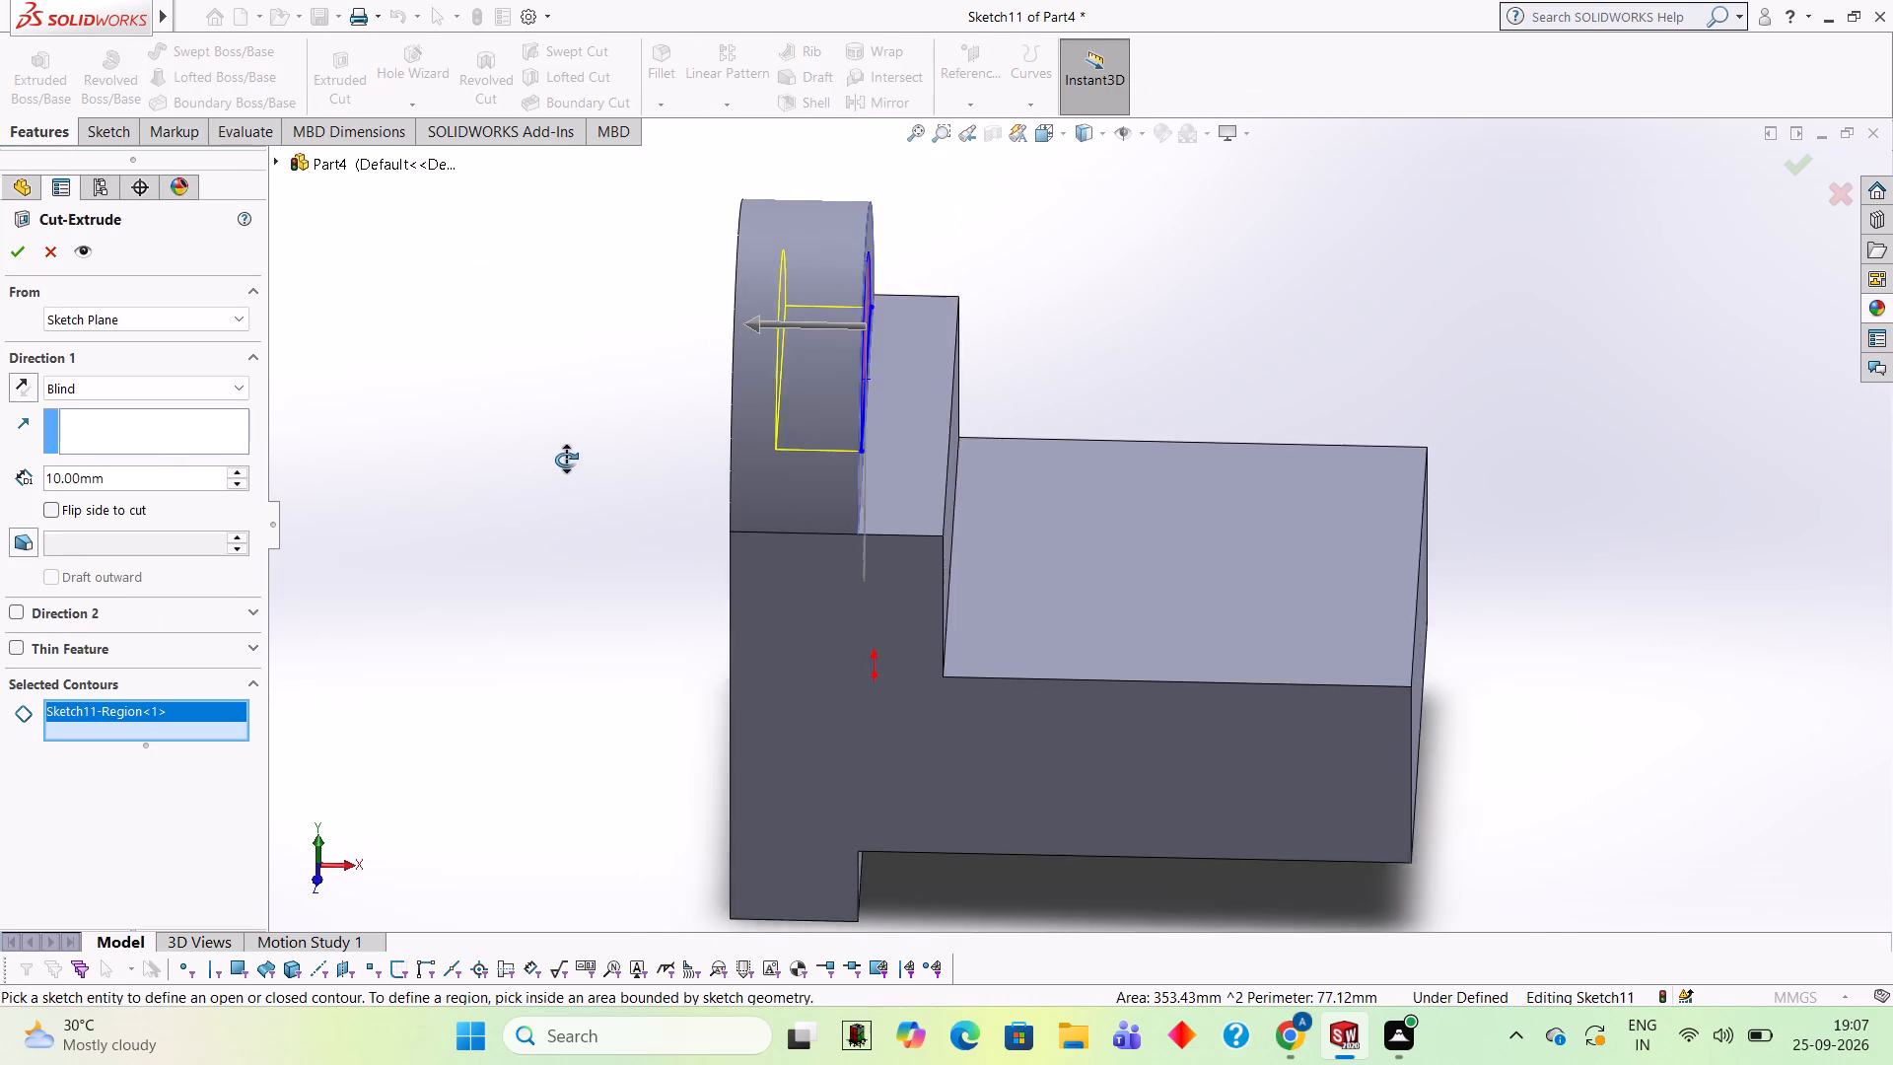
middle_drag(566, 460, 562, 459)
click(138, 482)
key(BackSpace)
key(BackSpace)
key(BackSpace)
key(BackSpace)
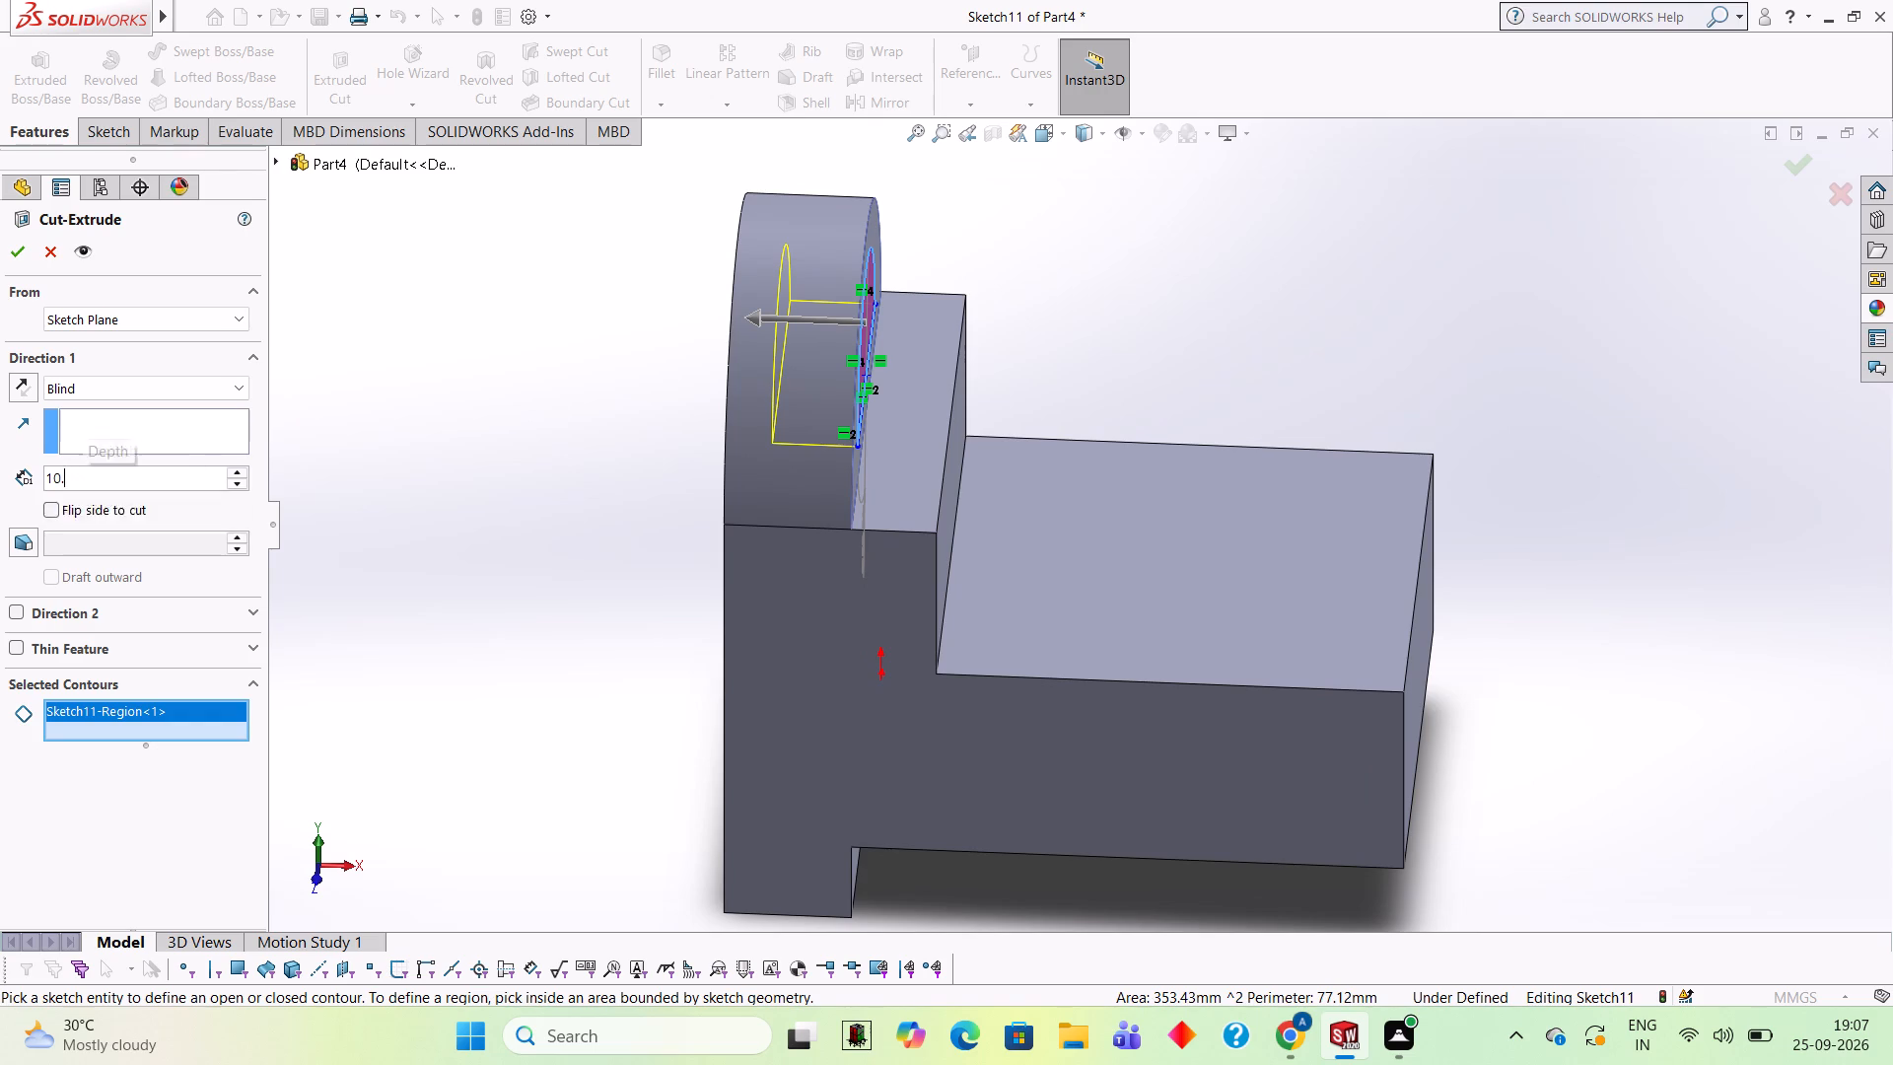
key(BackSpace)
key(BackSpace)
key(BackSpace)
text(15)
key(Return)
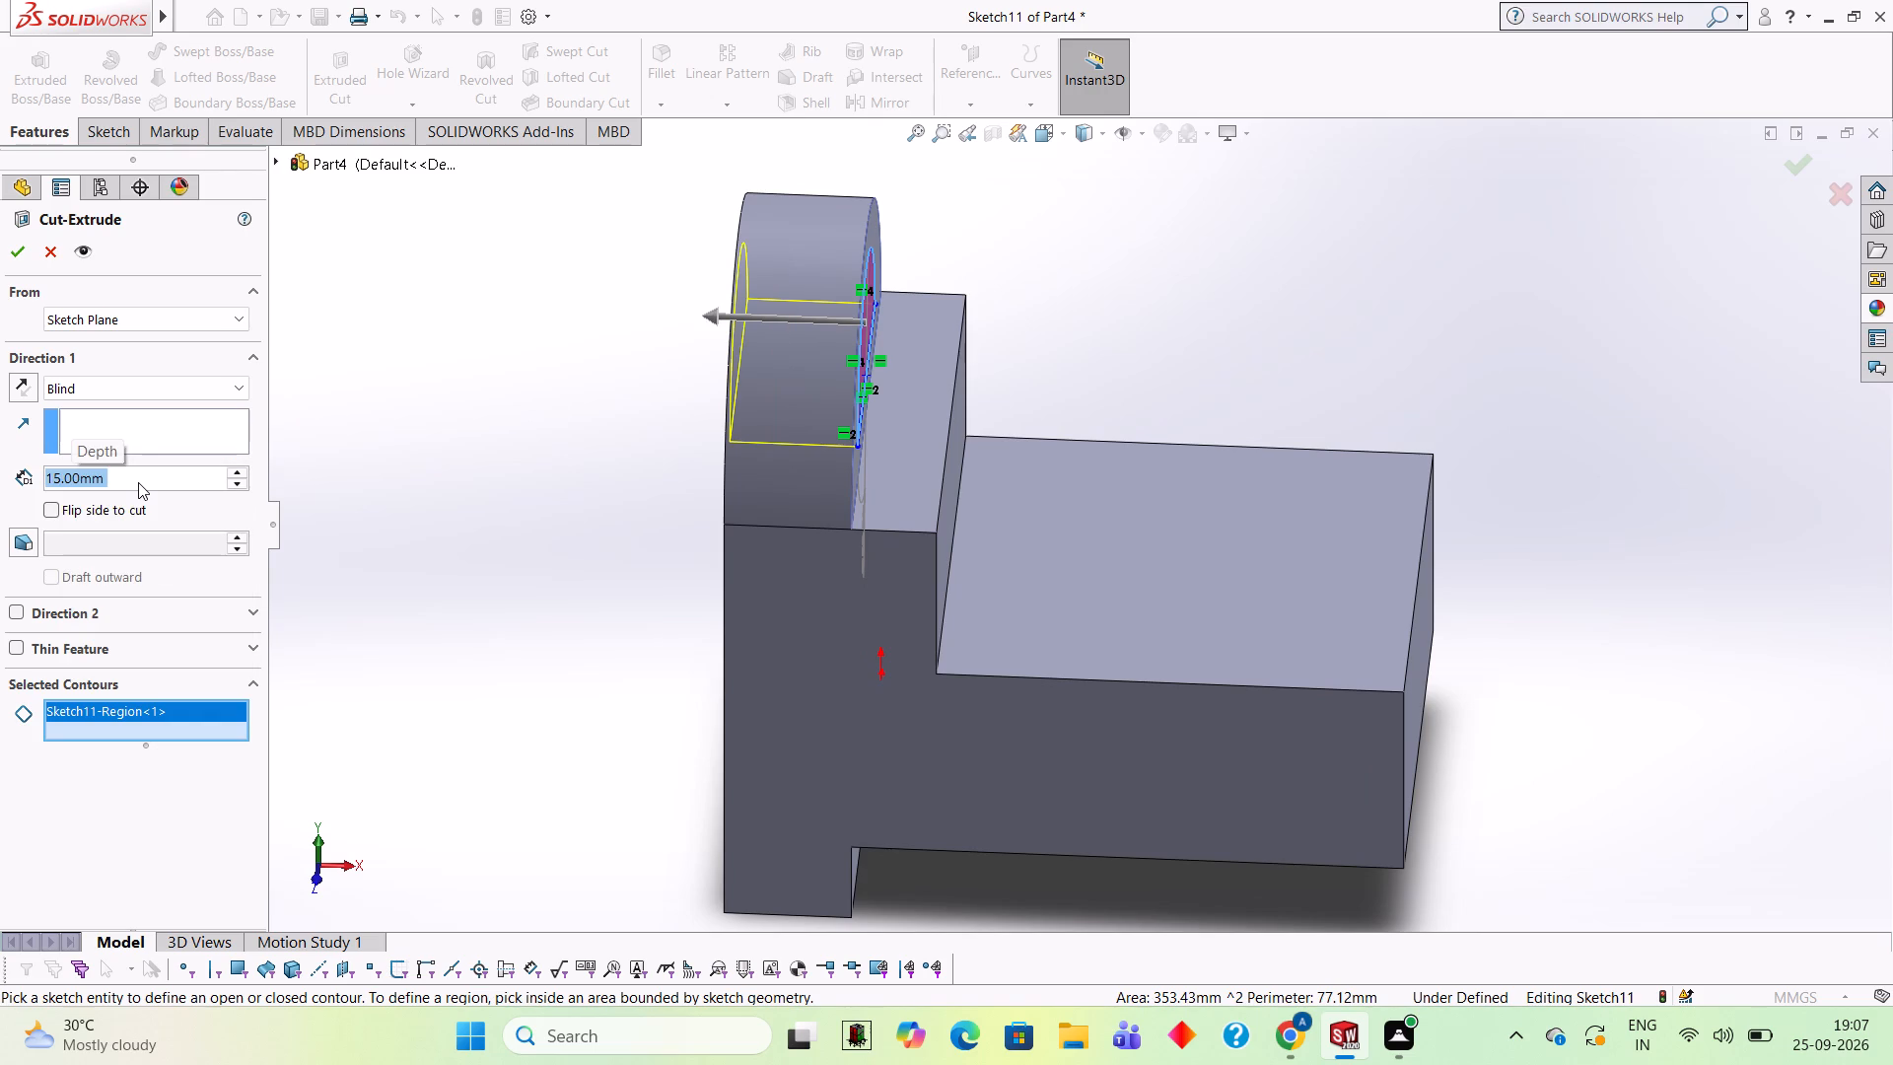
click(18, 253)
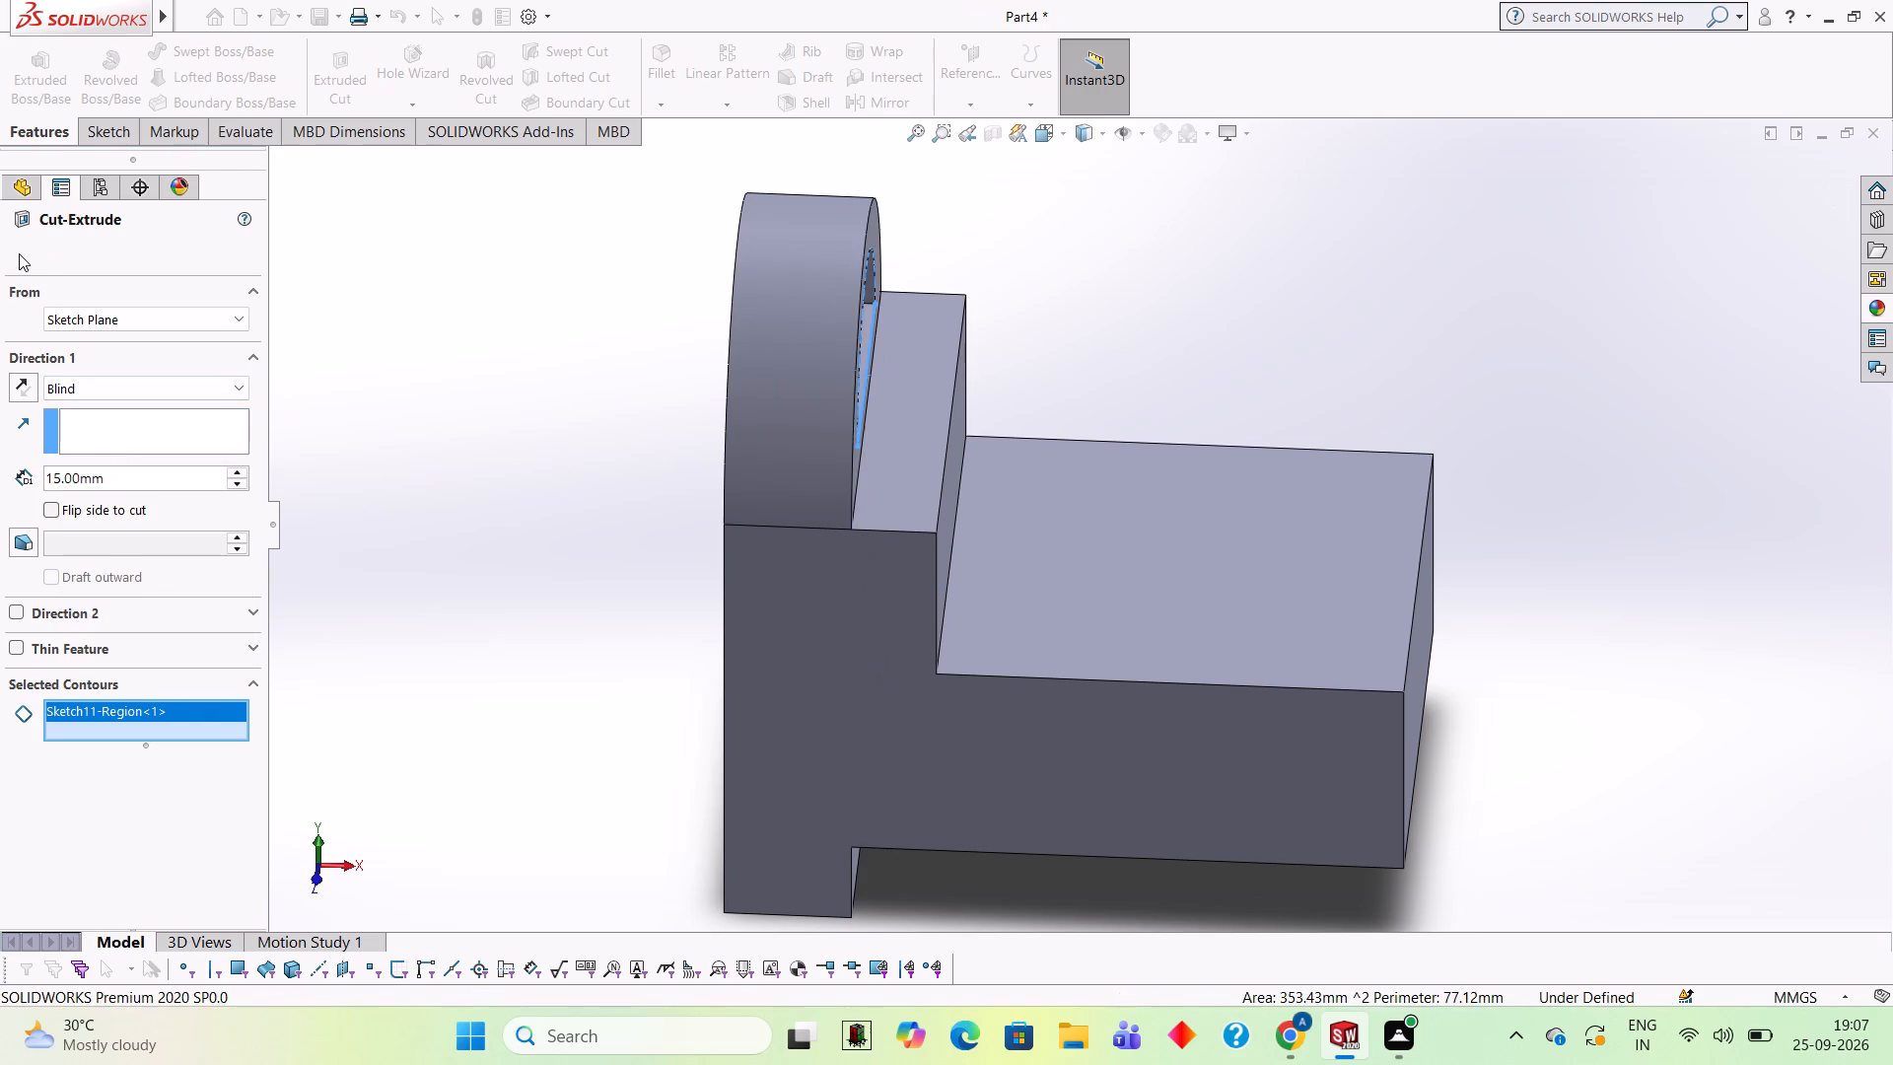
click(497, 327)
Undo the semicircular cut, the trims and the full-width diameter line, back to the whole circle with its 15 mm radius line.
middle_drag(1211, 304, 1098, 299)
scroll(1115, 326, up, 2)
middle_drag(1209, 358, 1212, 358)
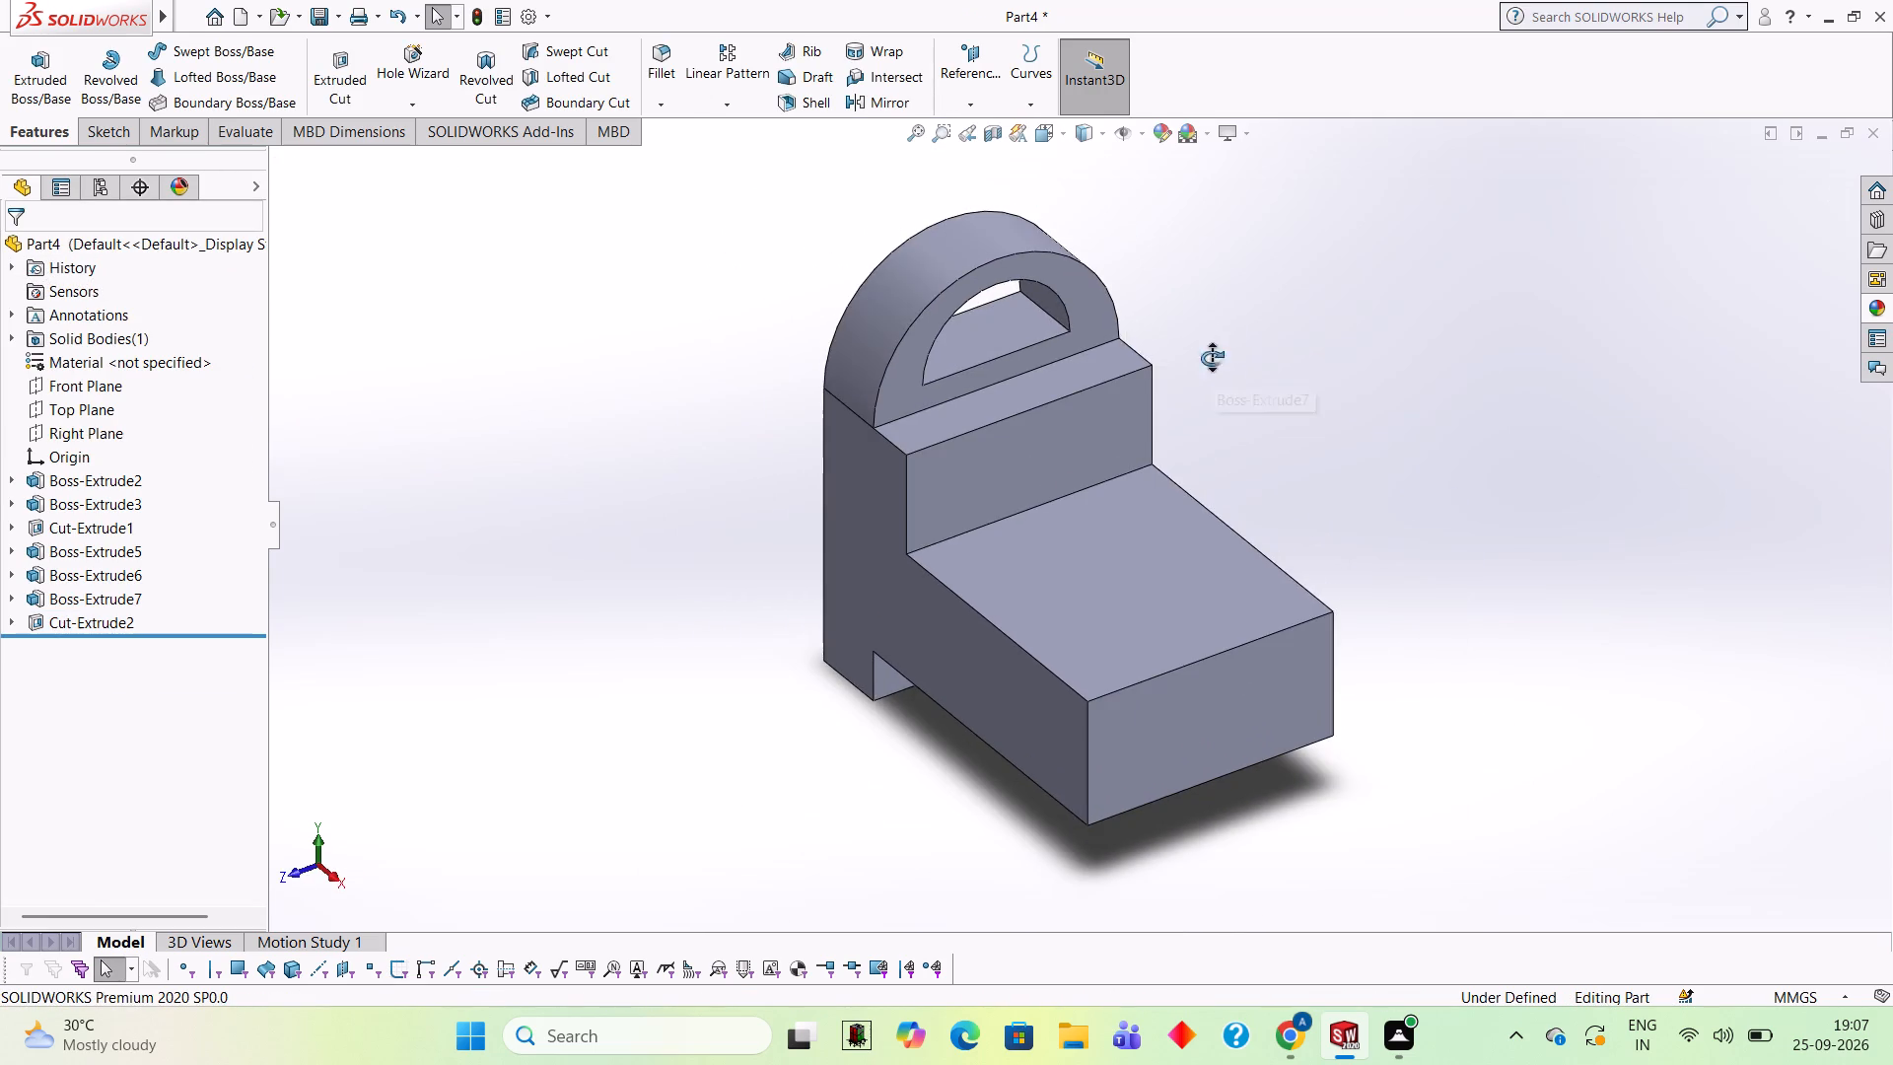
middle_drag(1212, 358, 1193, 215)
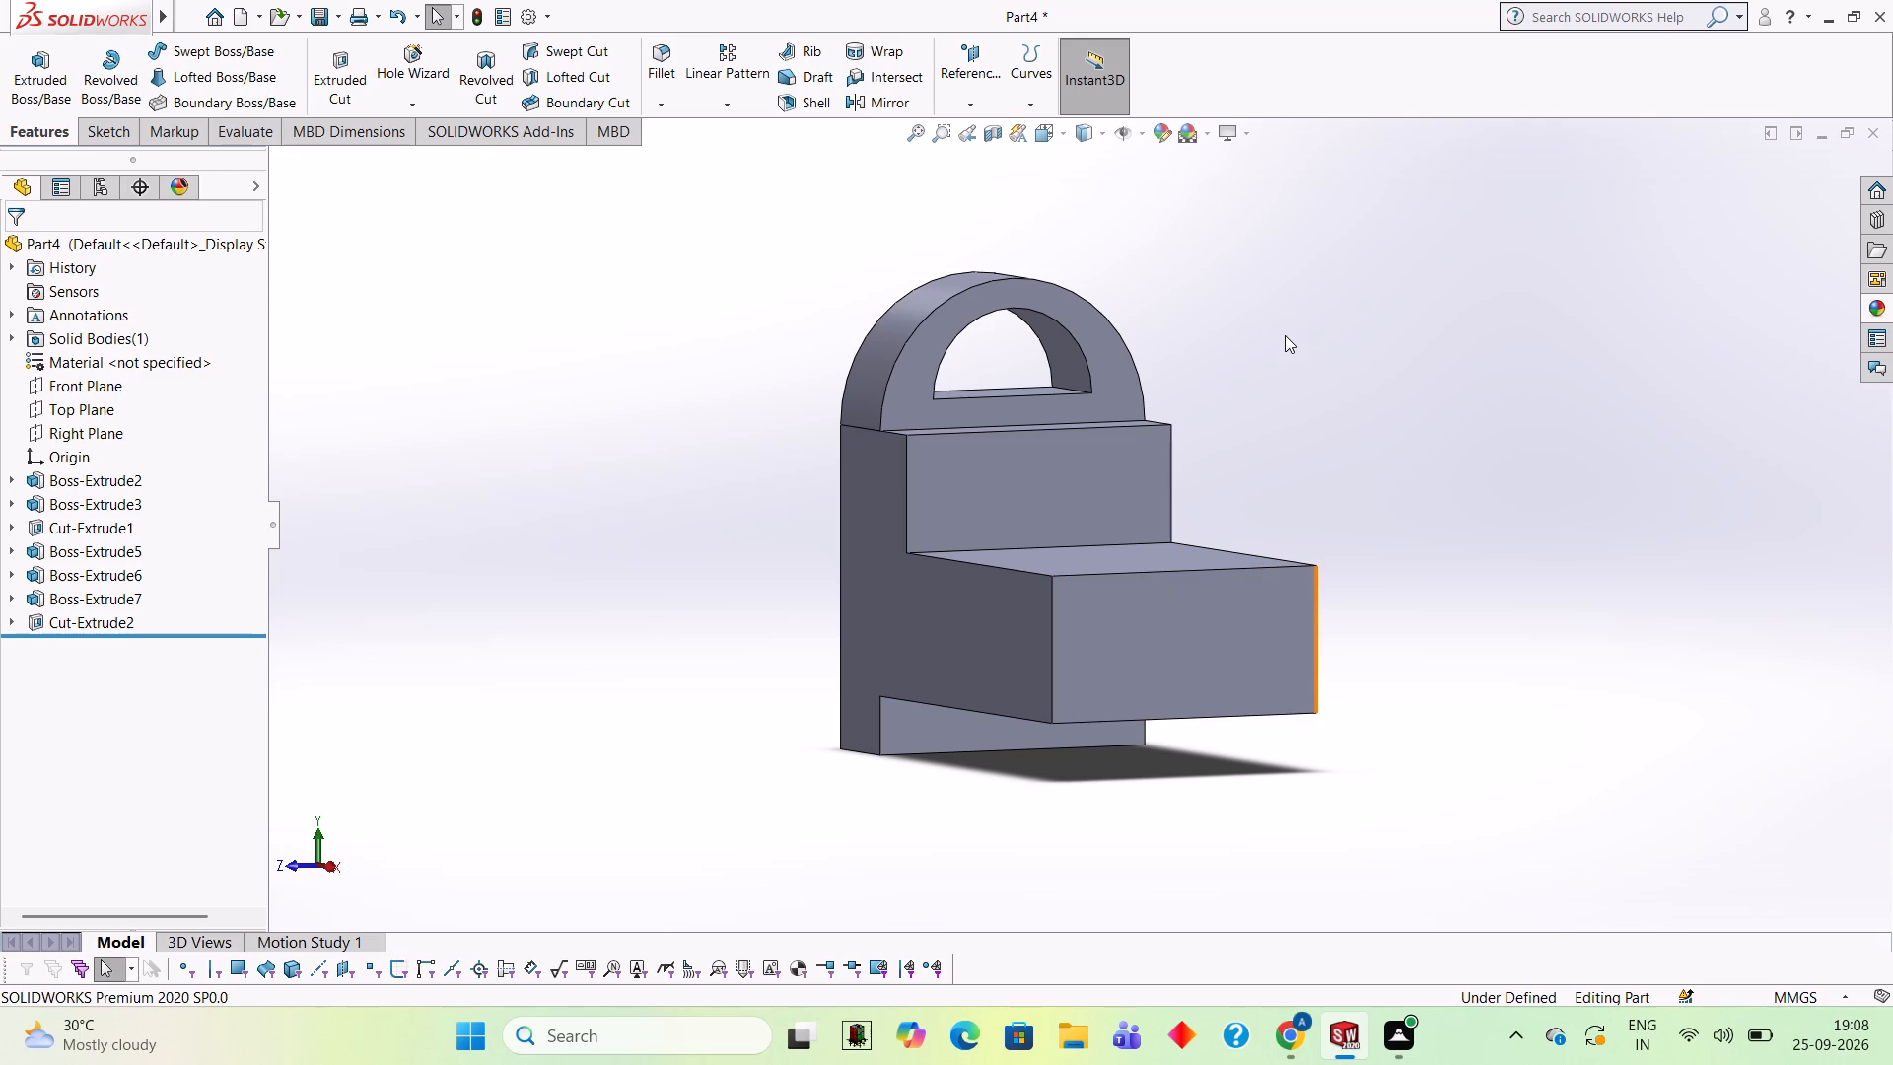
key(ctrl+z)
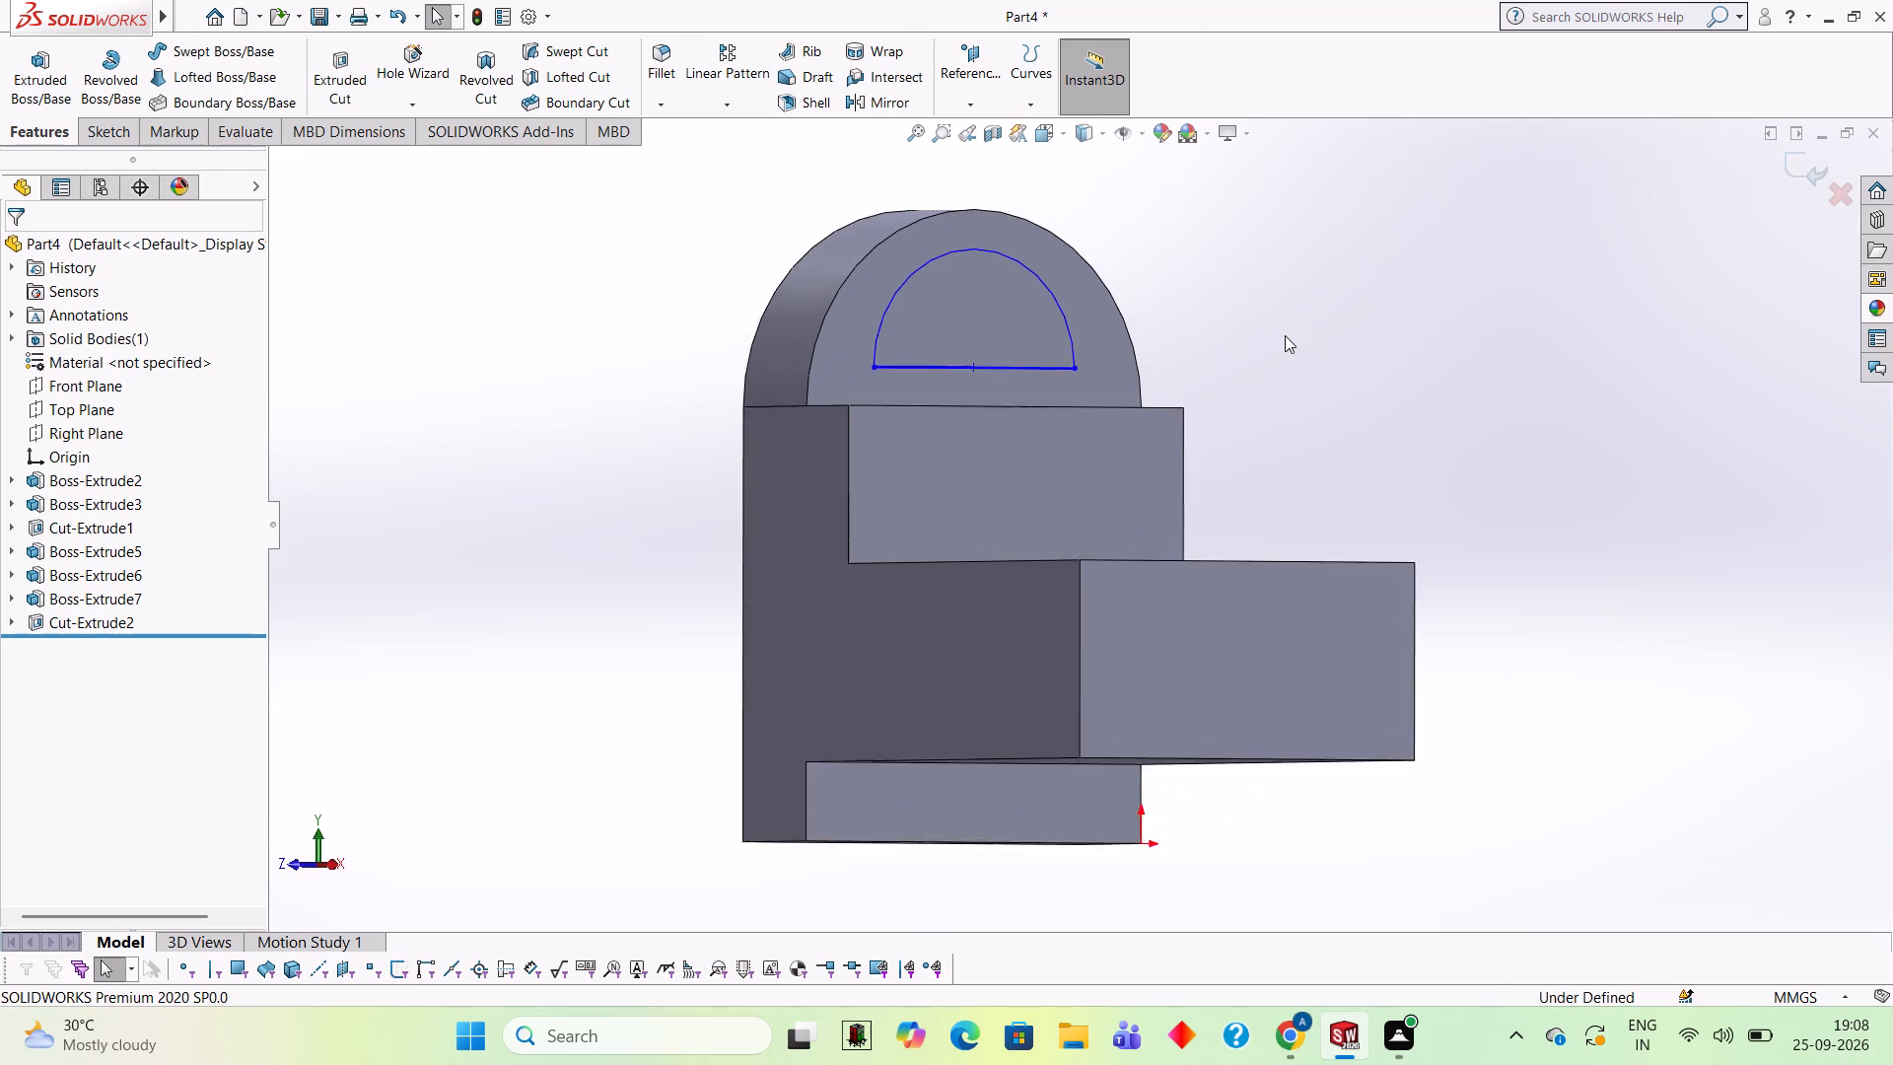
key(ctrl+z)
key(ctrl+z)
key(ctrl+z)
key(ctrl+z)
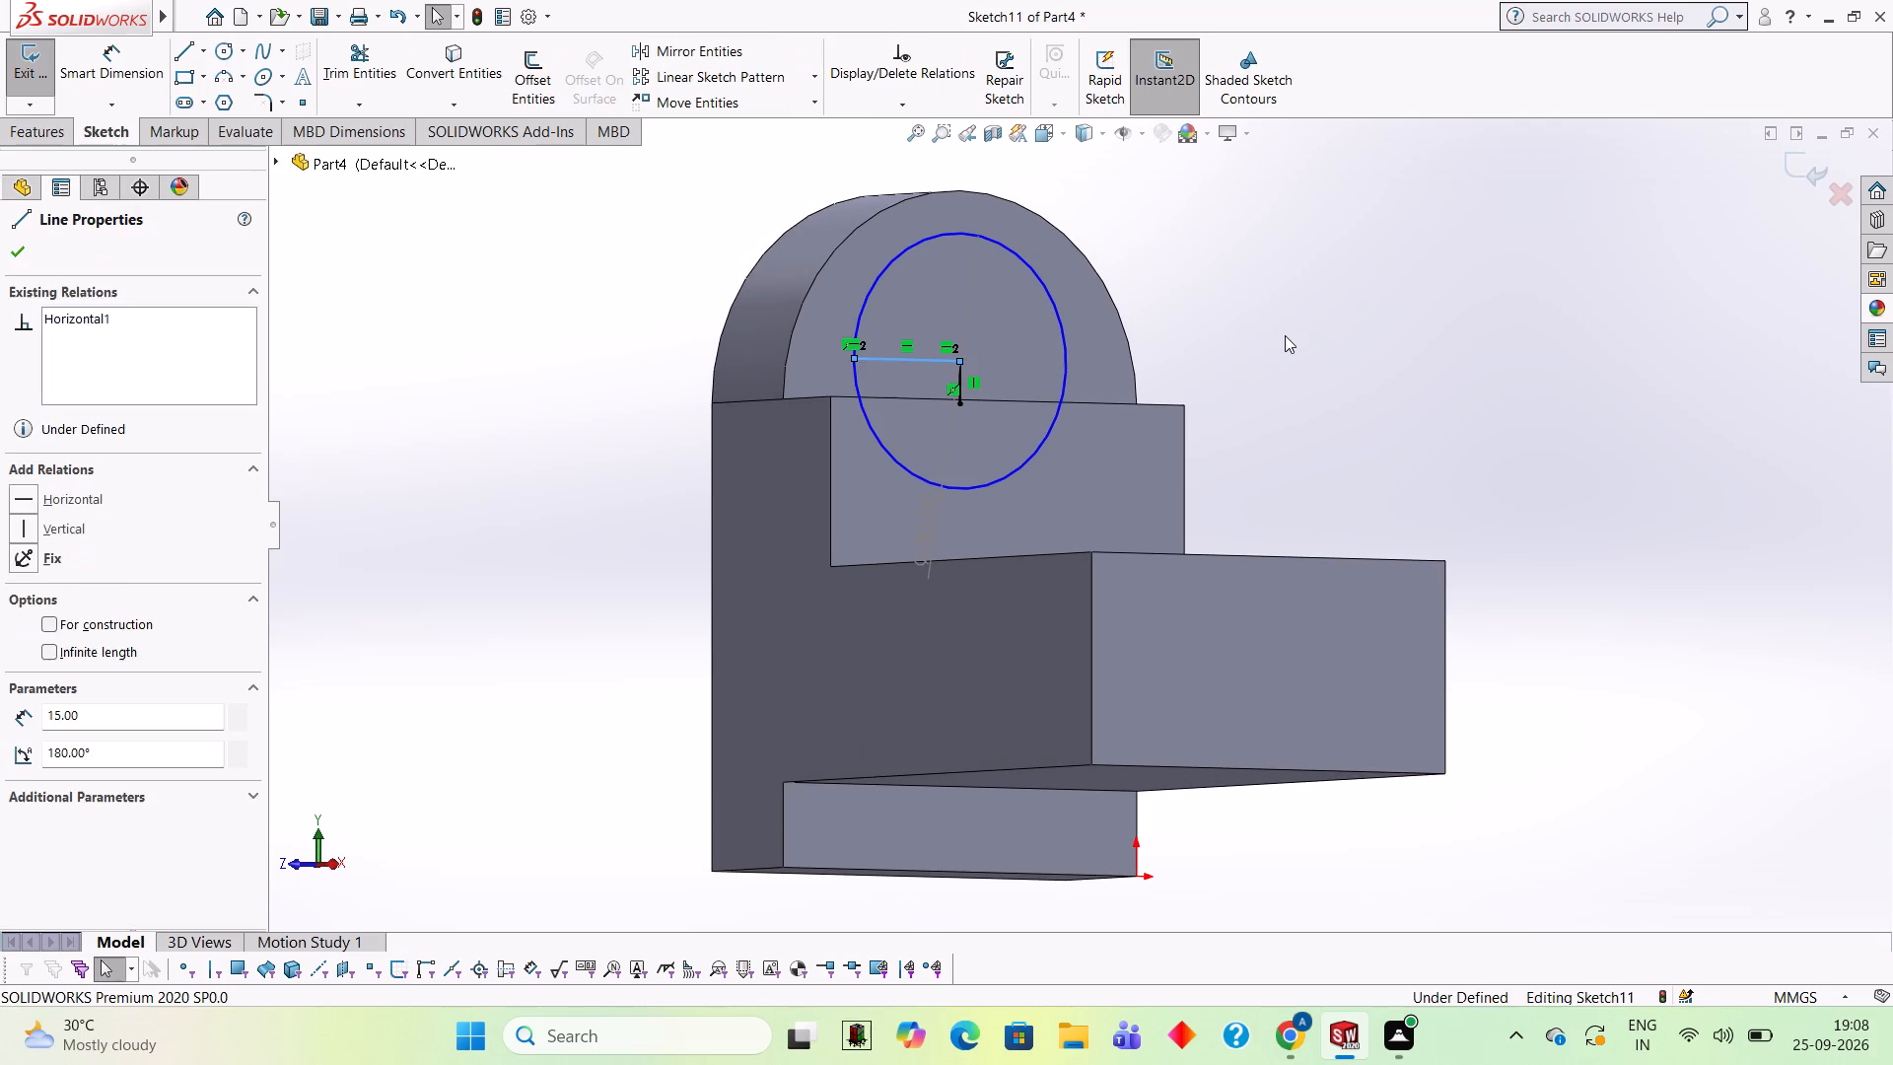
Clear the remaining circle, radius line and 5 mm vertical line from the opening's sketch, and exit it.
key(ctrl+z)
key(ctrl+z)
middle_drag(1463, 317, 1363, 379)
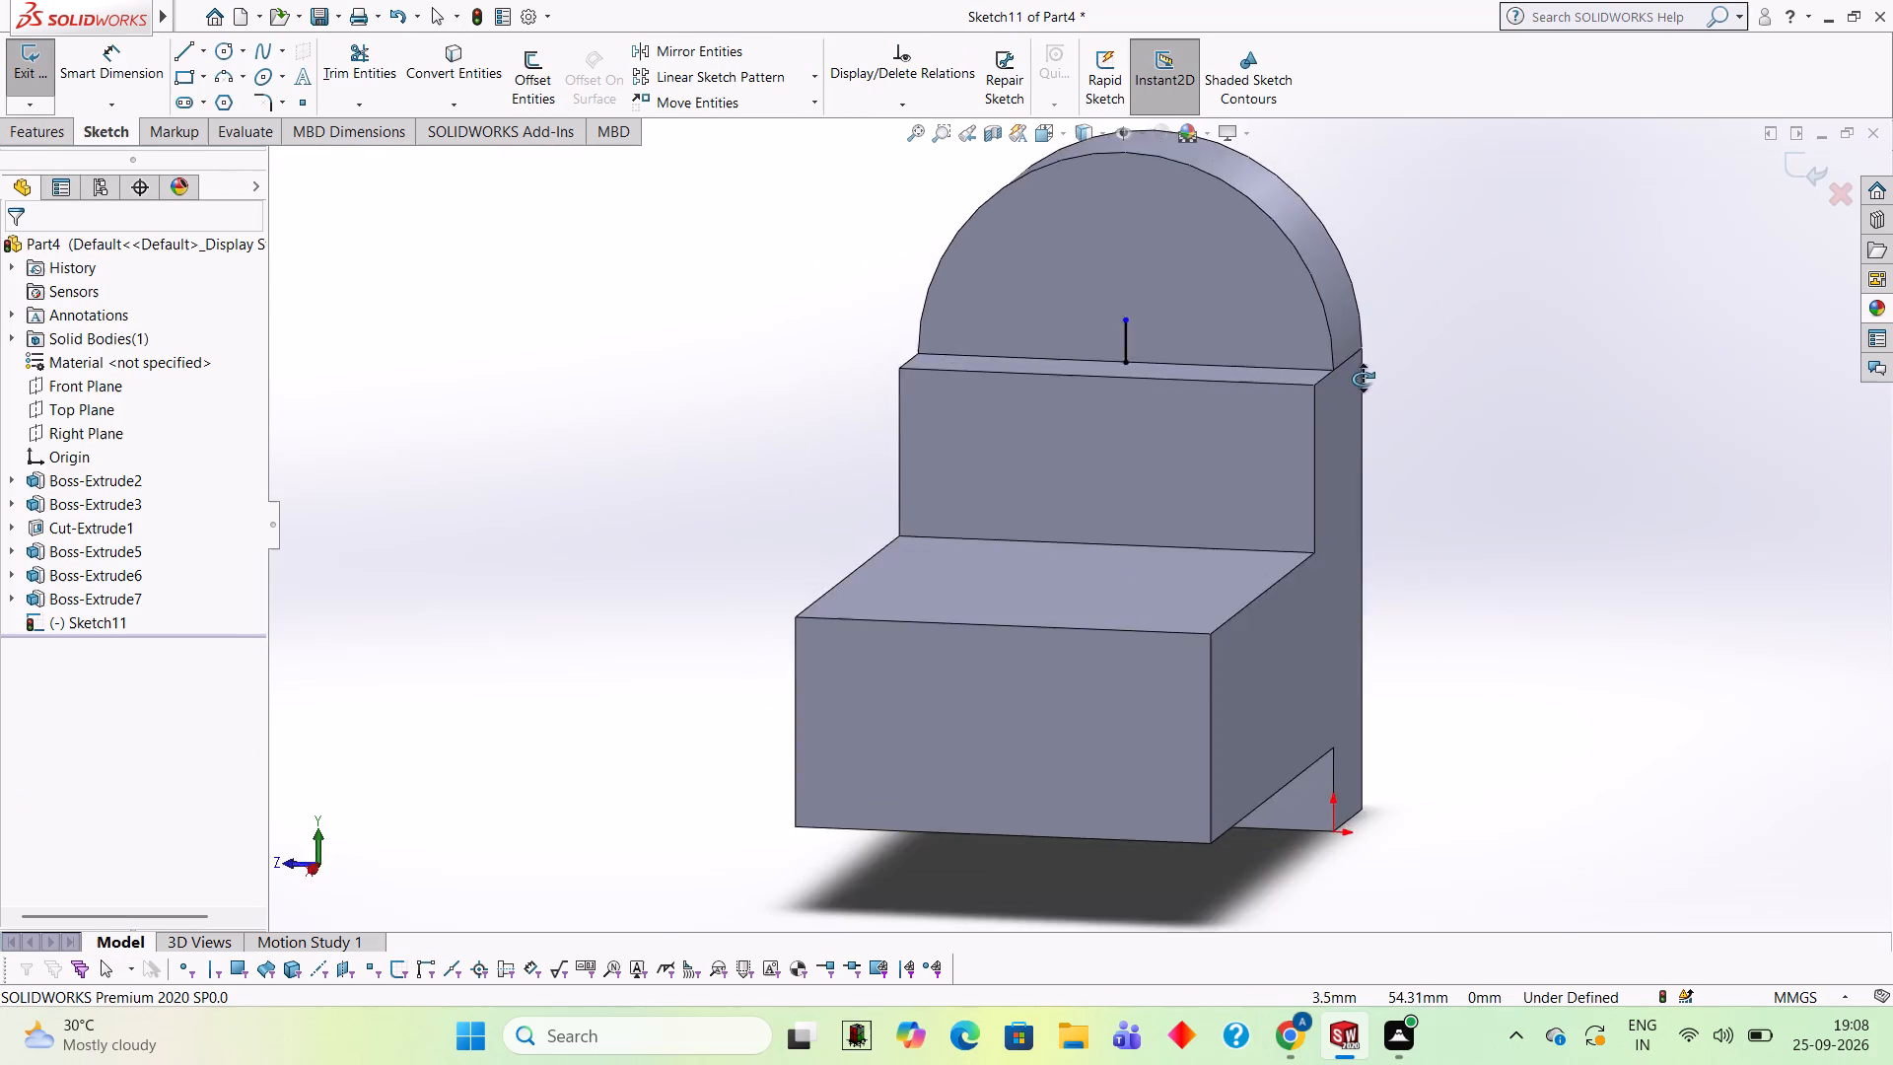
middle_drag(1363, 379, 1396, 360)
click(347, 52)
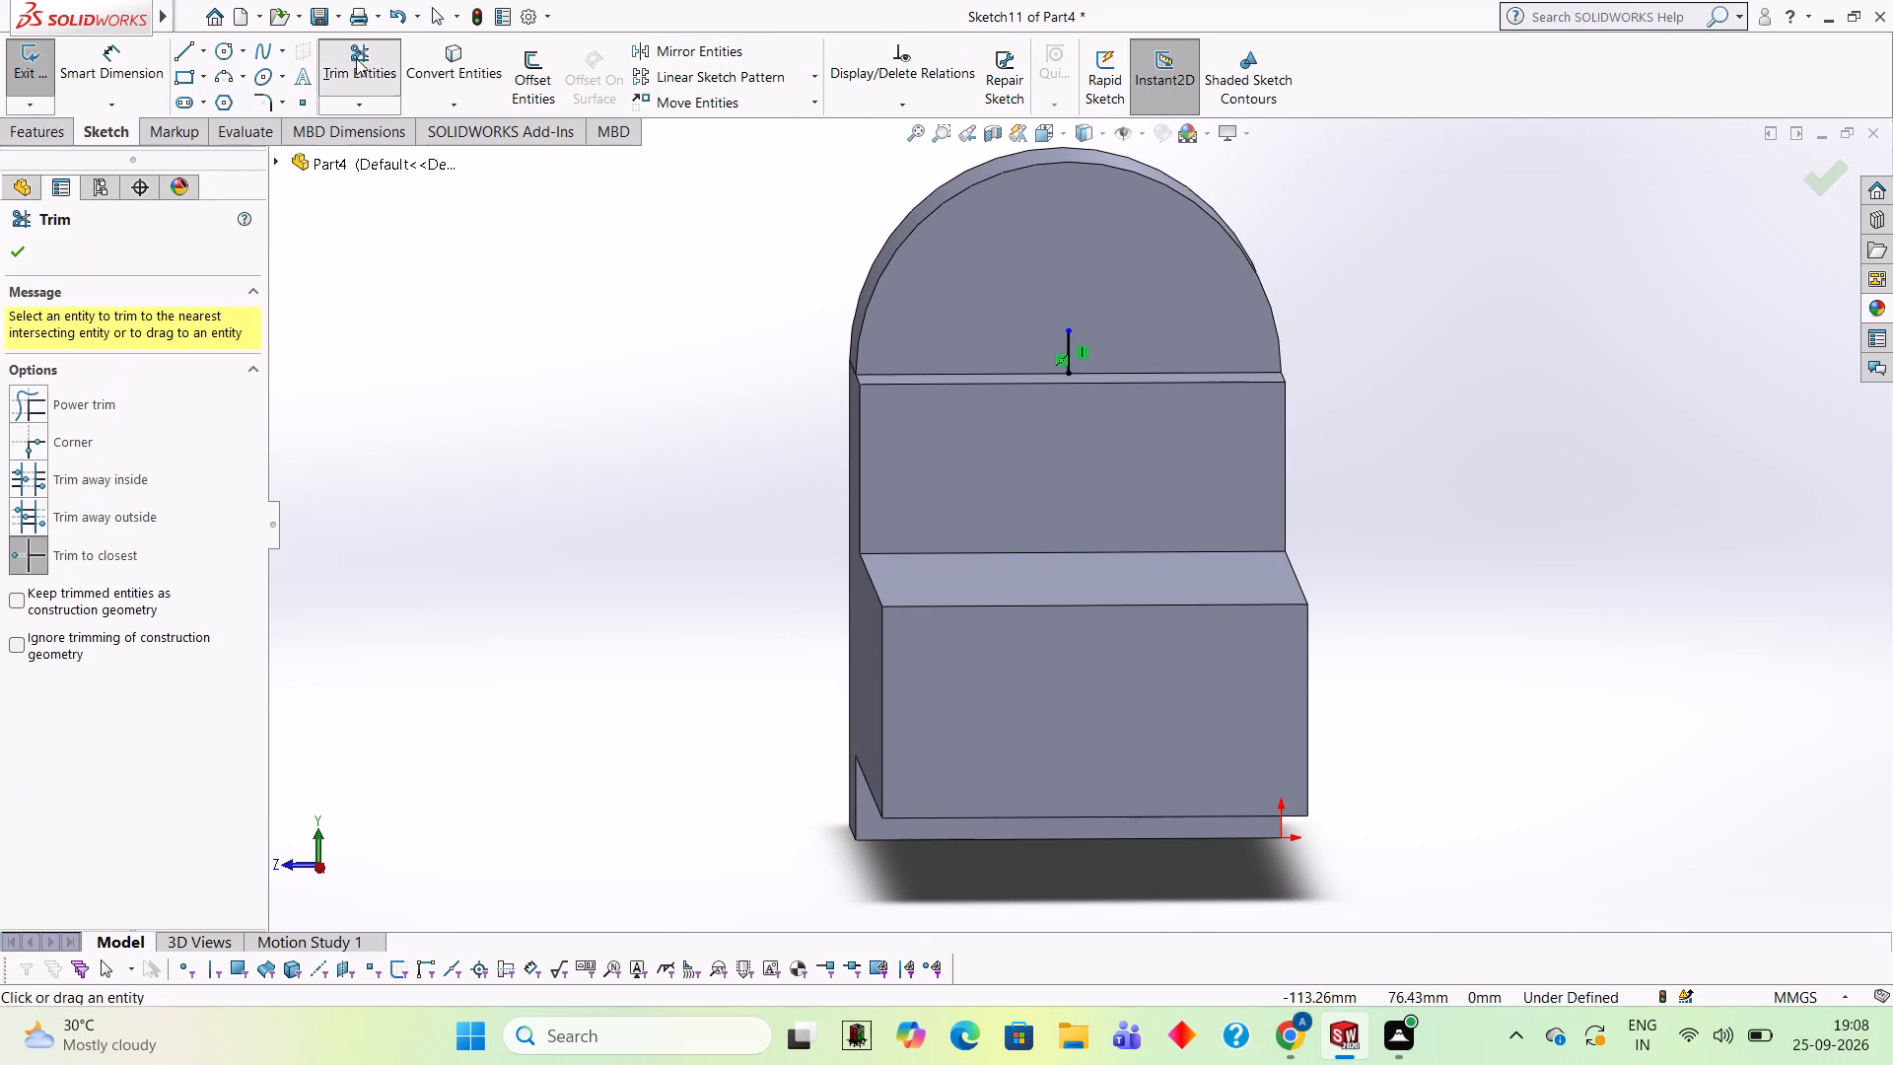
click(1069, 354)
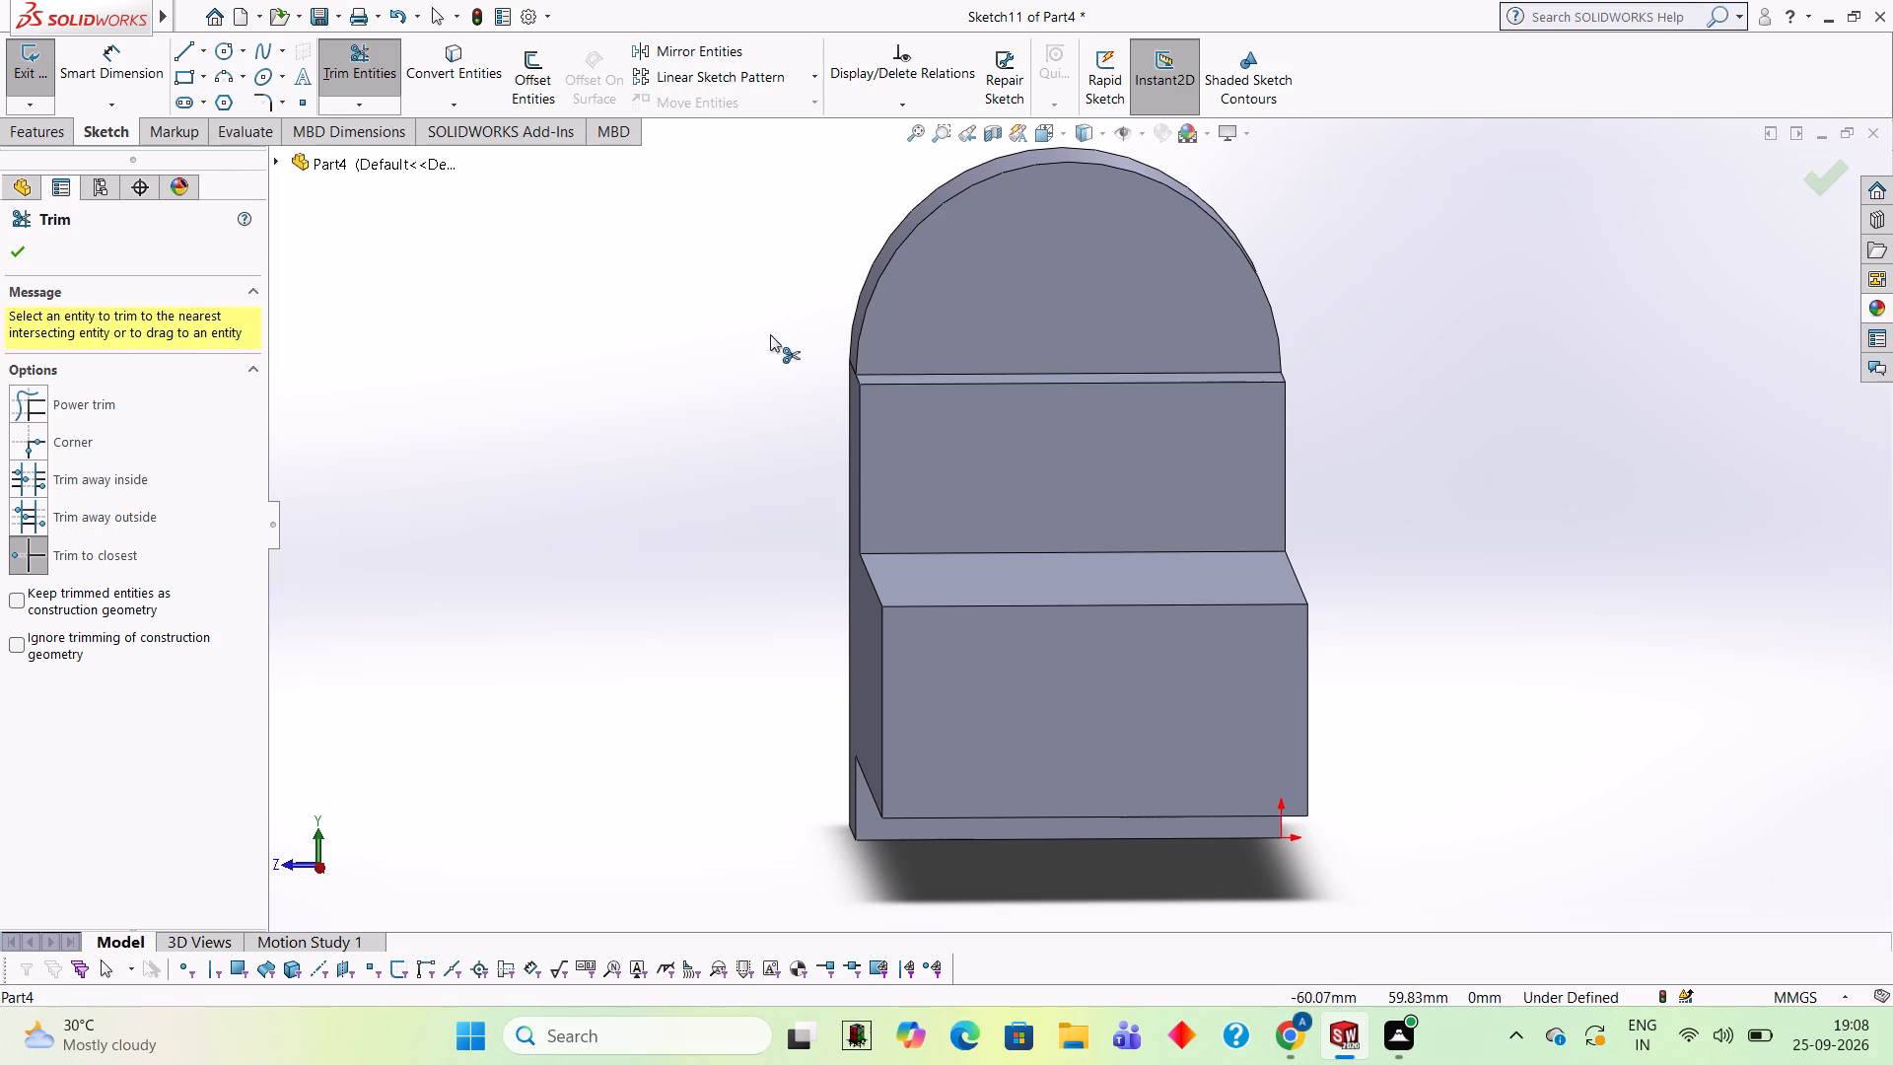
click(1018, 262)
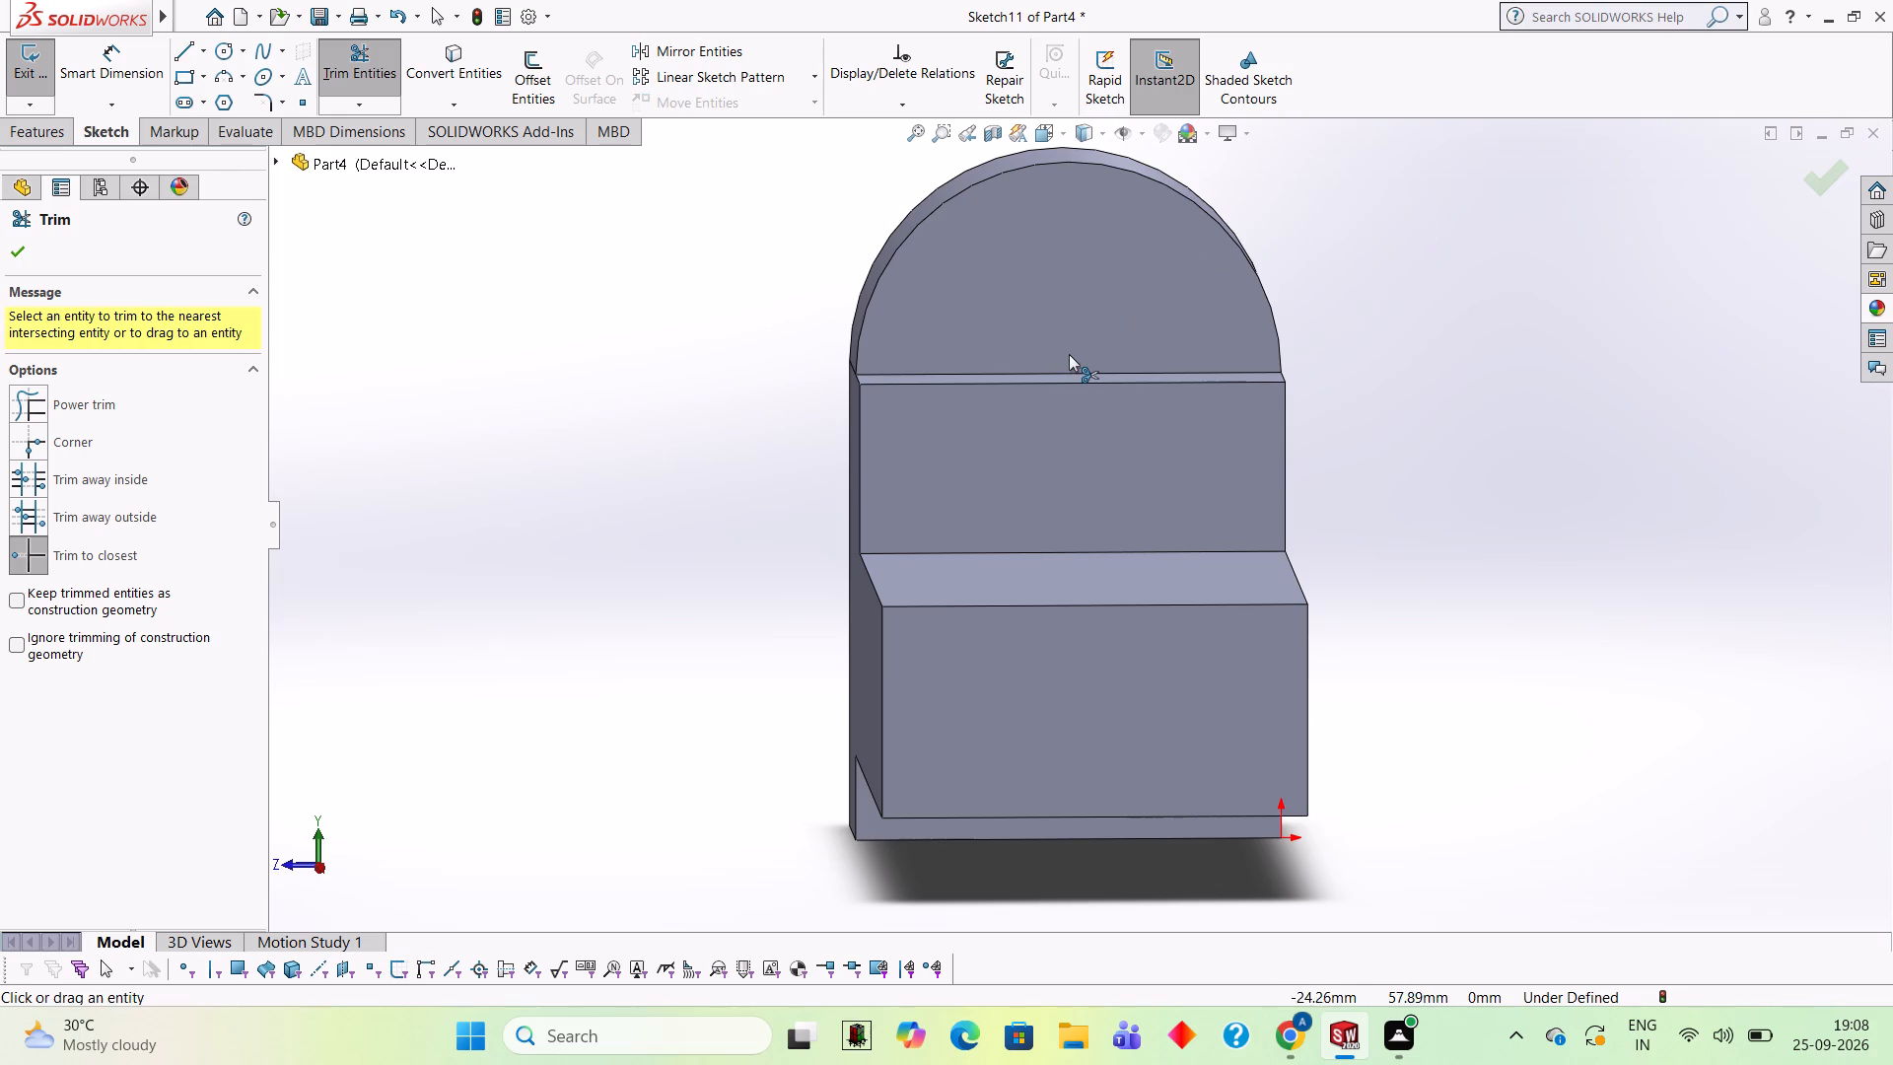
key(Escape)
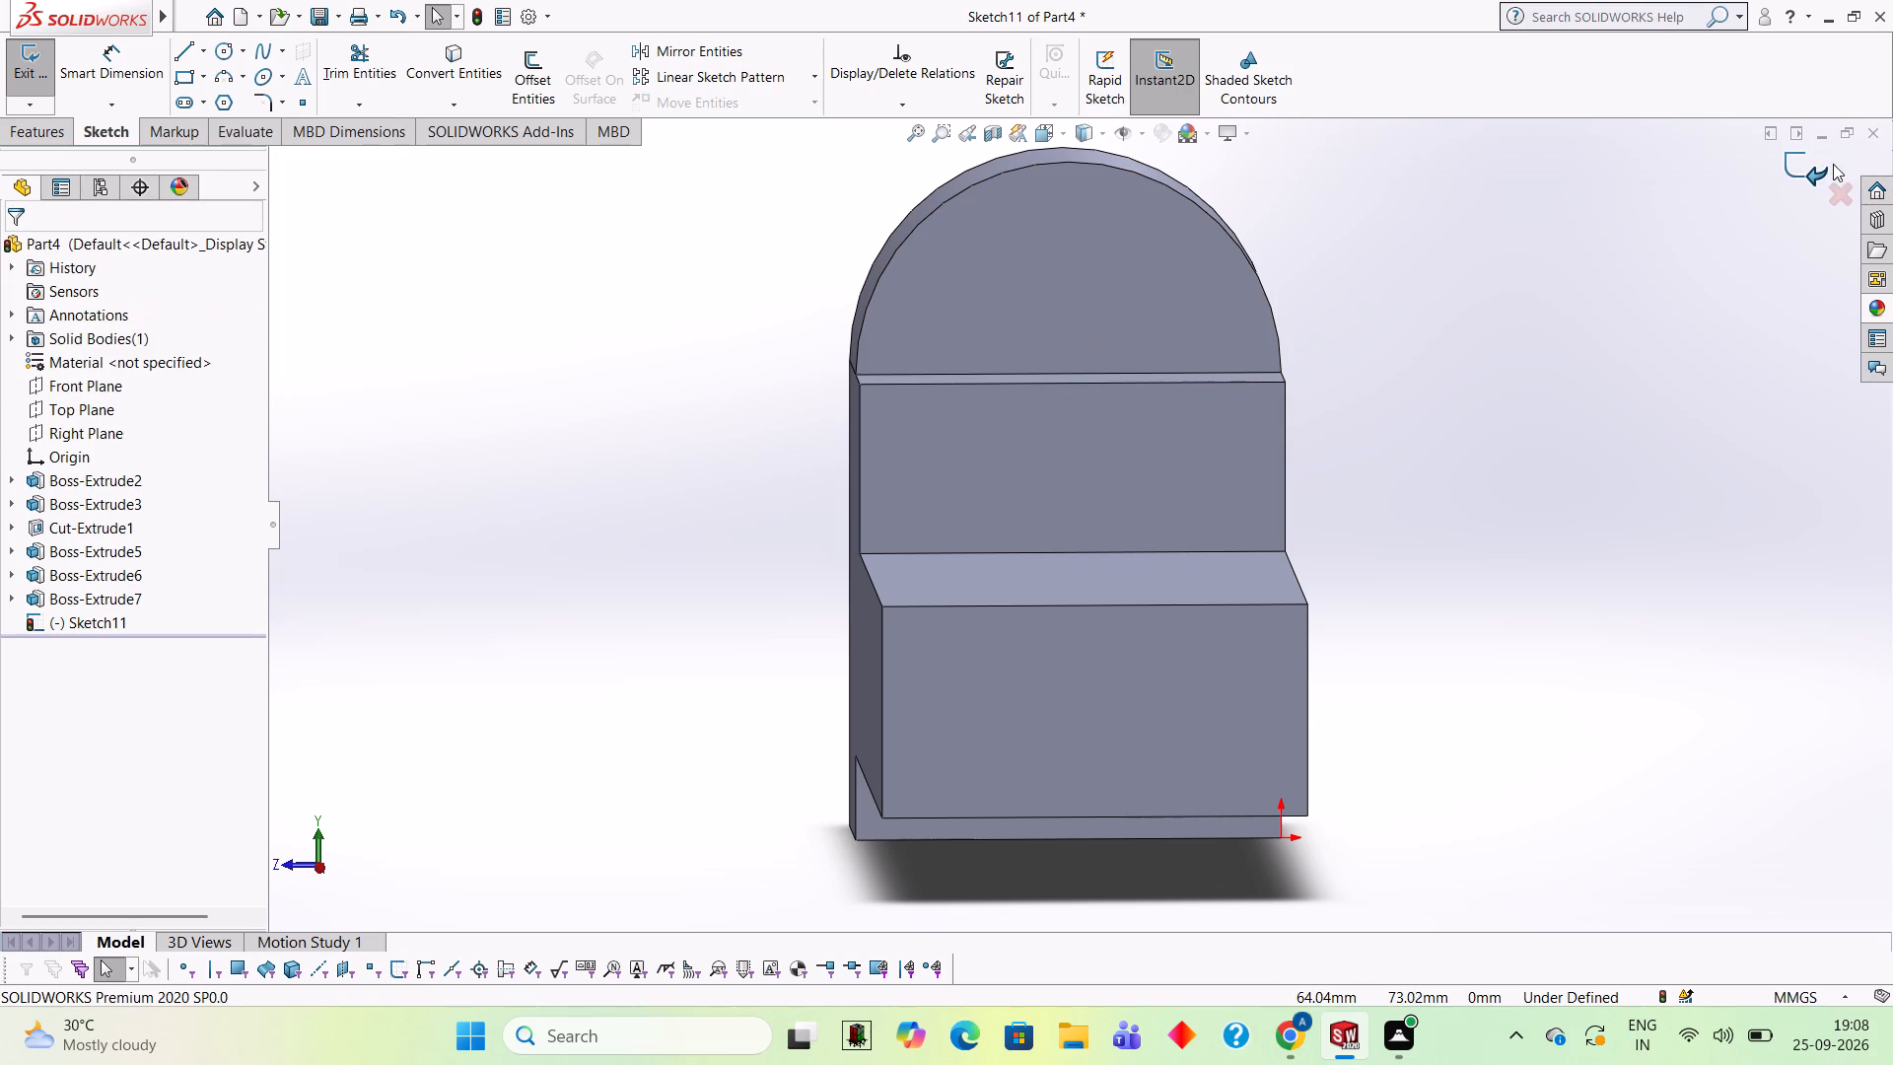
click(1817, 164)
Start a sketch on the wall's semicircular front face and draw a 3 mm vertical line up from its bottom edge's midpoint.
click(1080, 301)
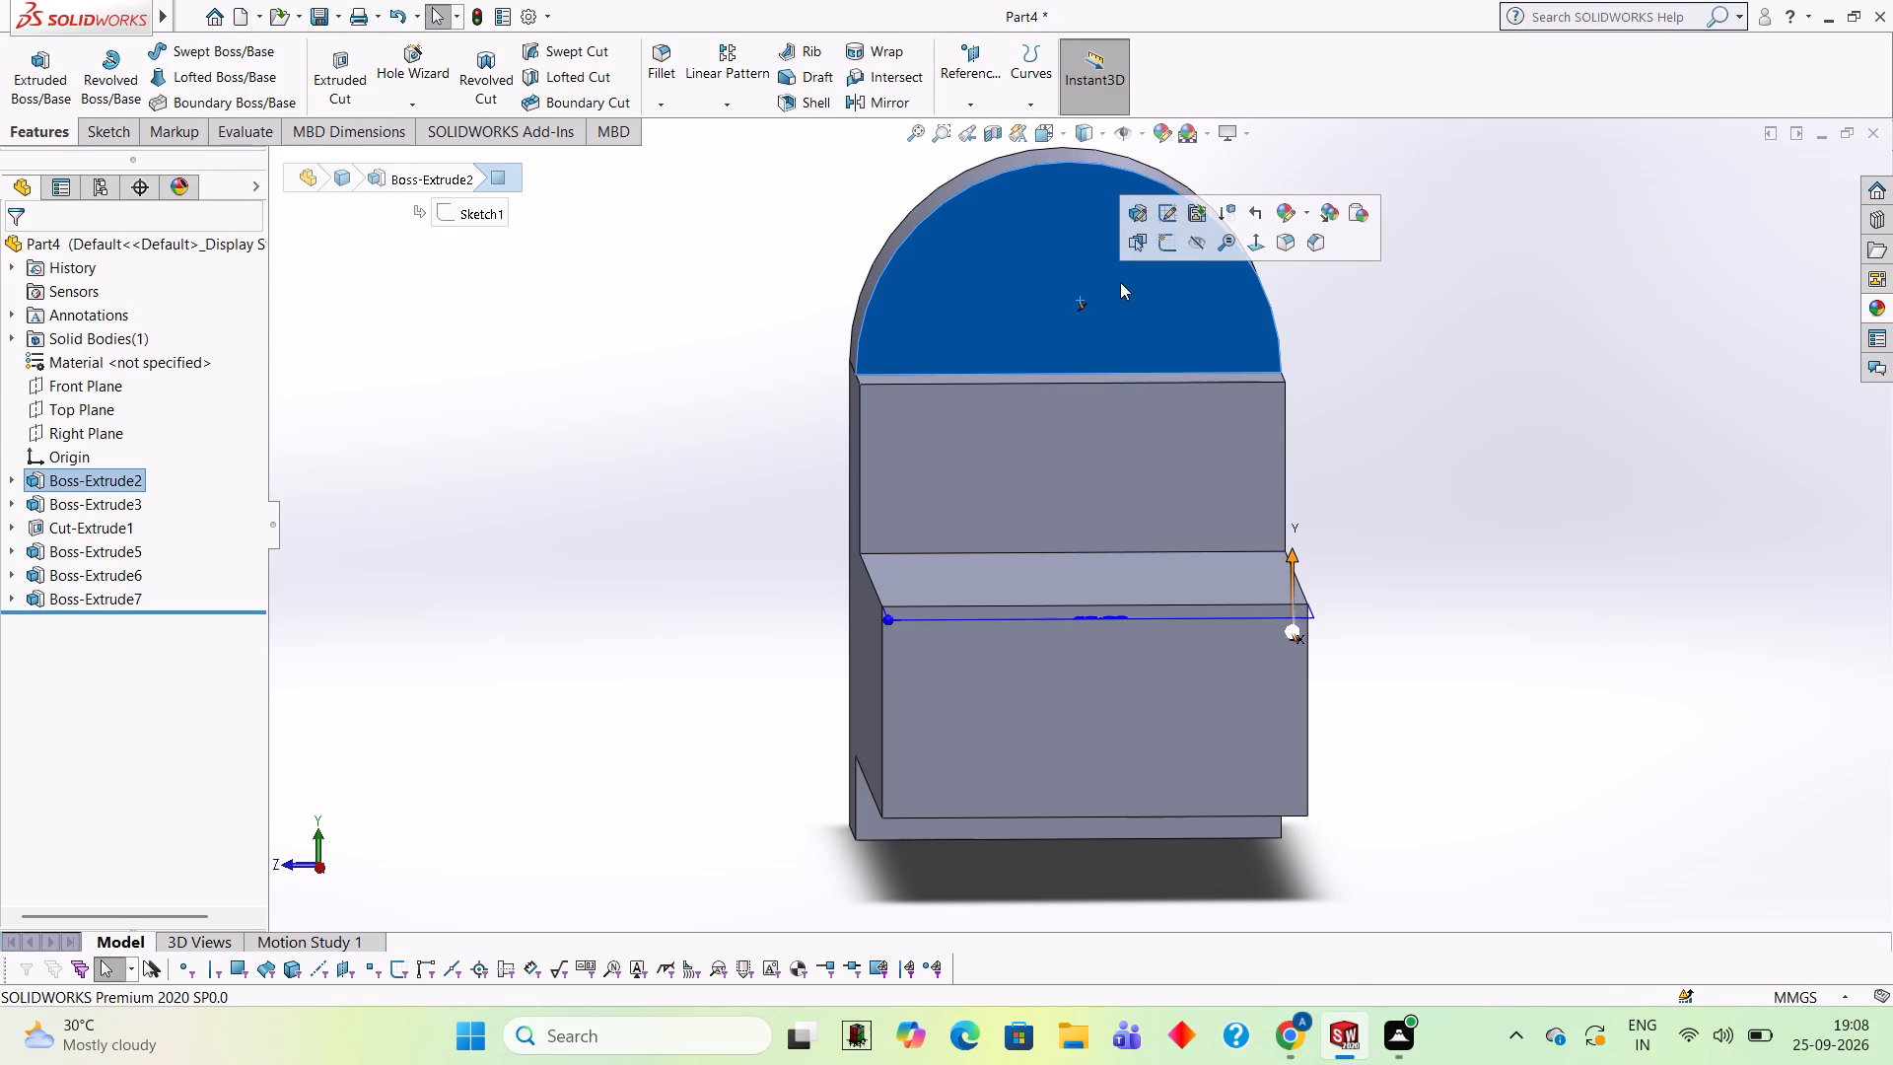
click(1163, 247)
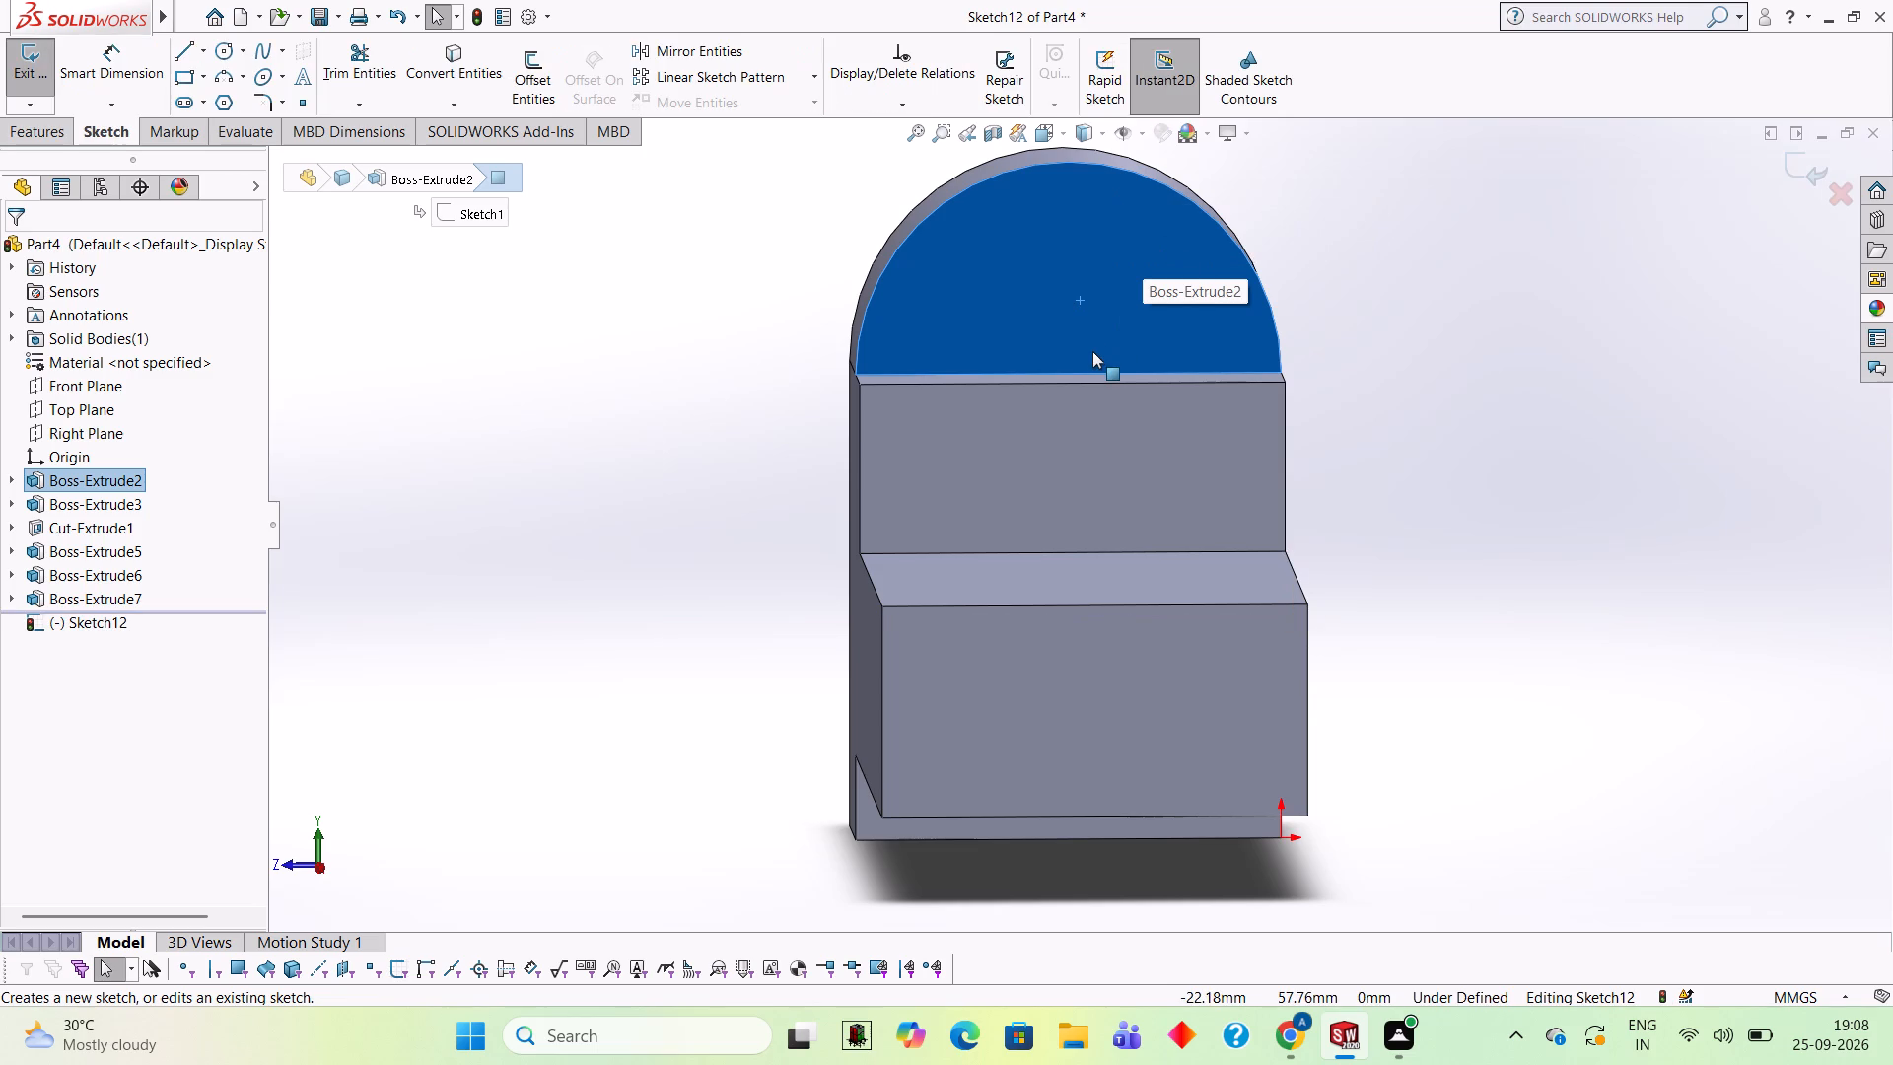
key(ctrl+8)
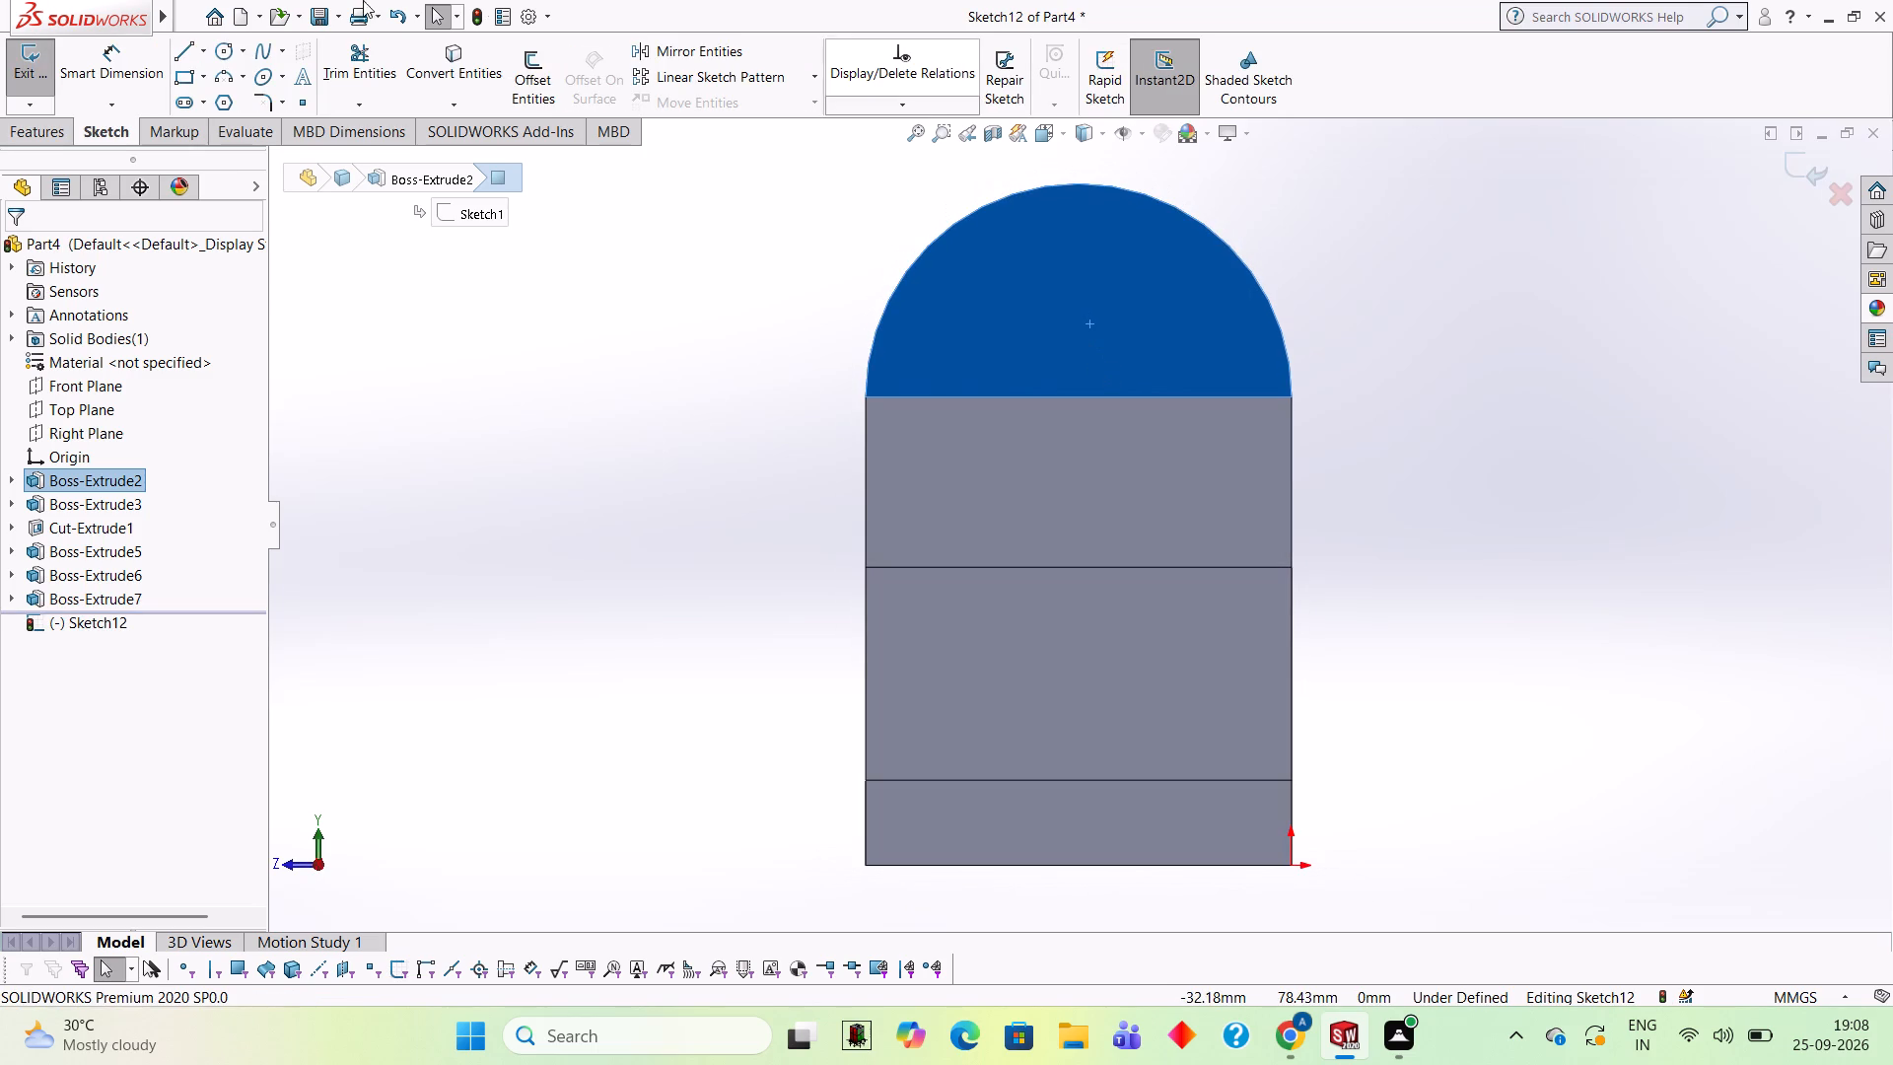
click(182, 50)
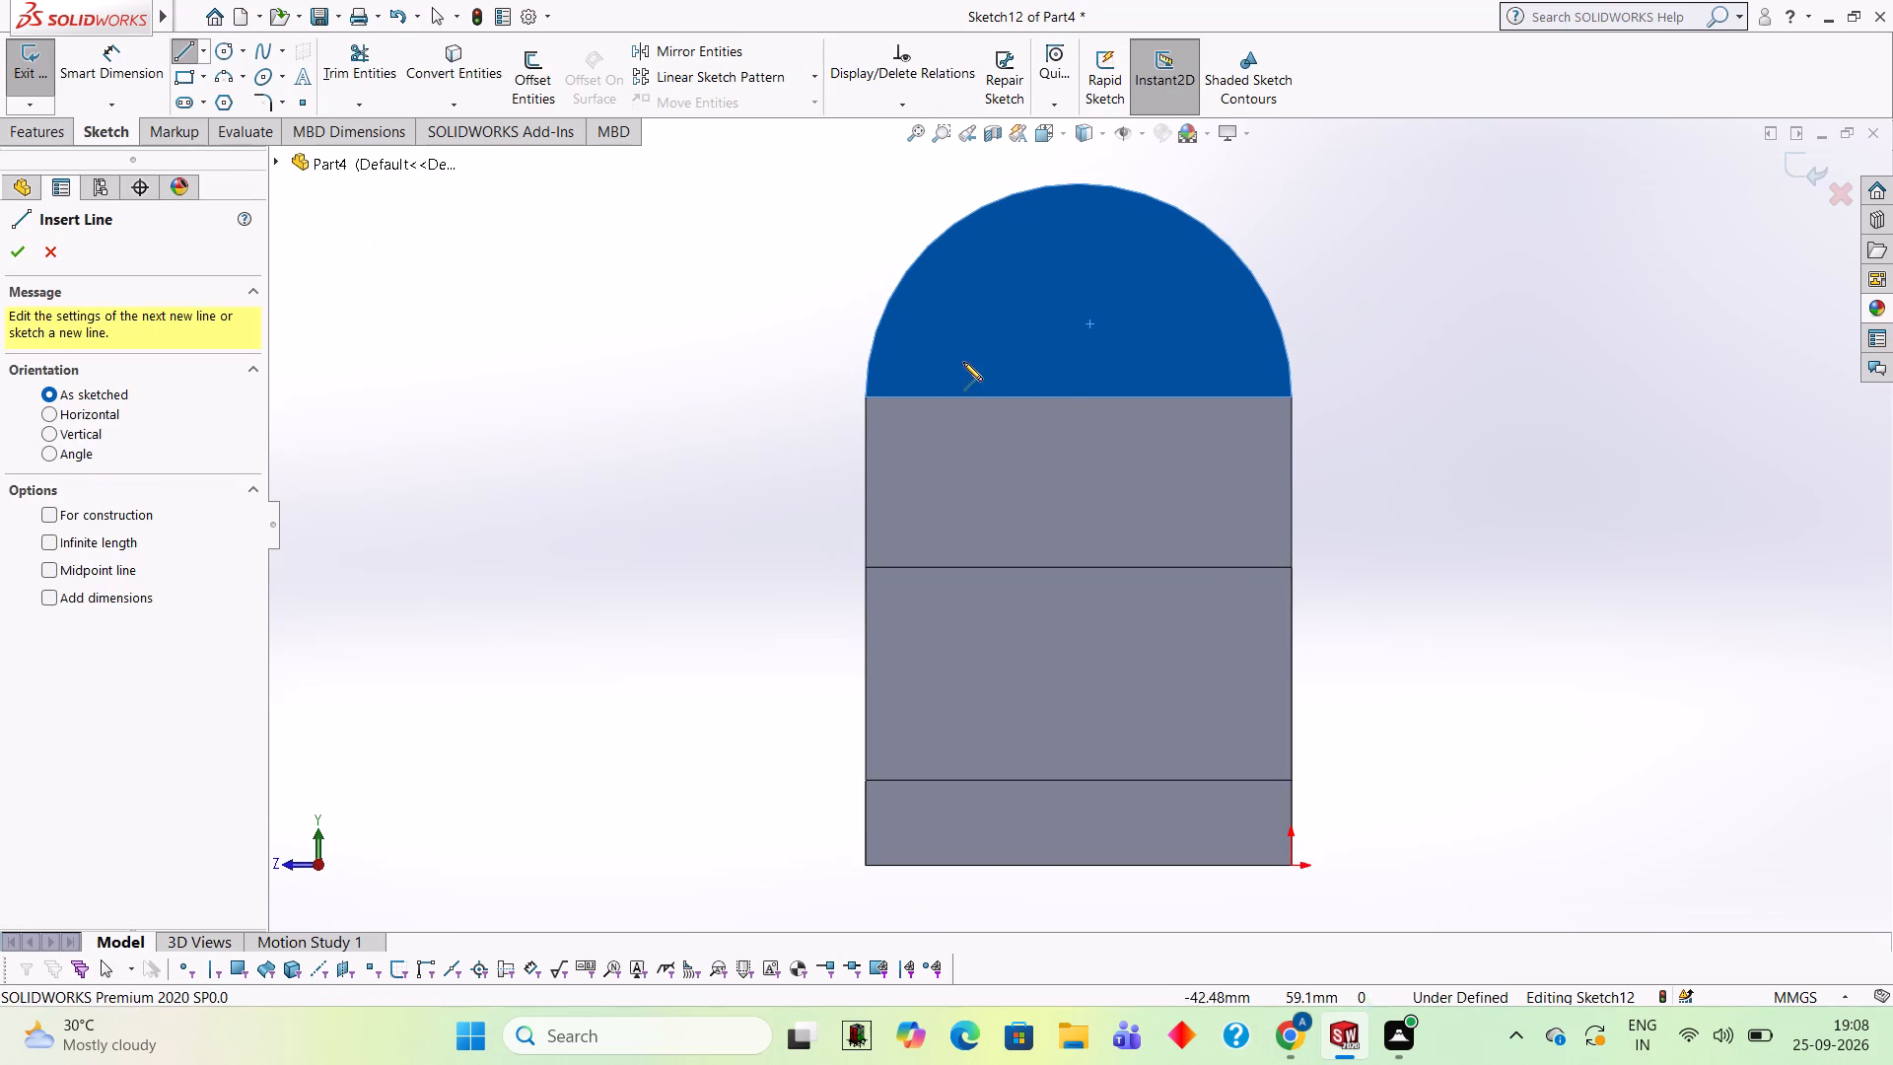
click(1077, 397)
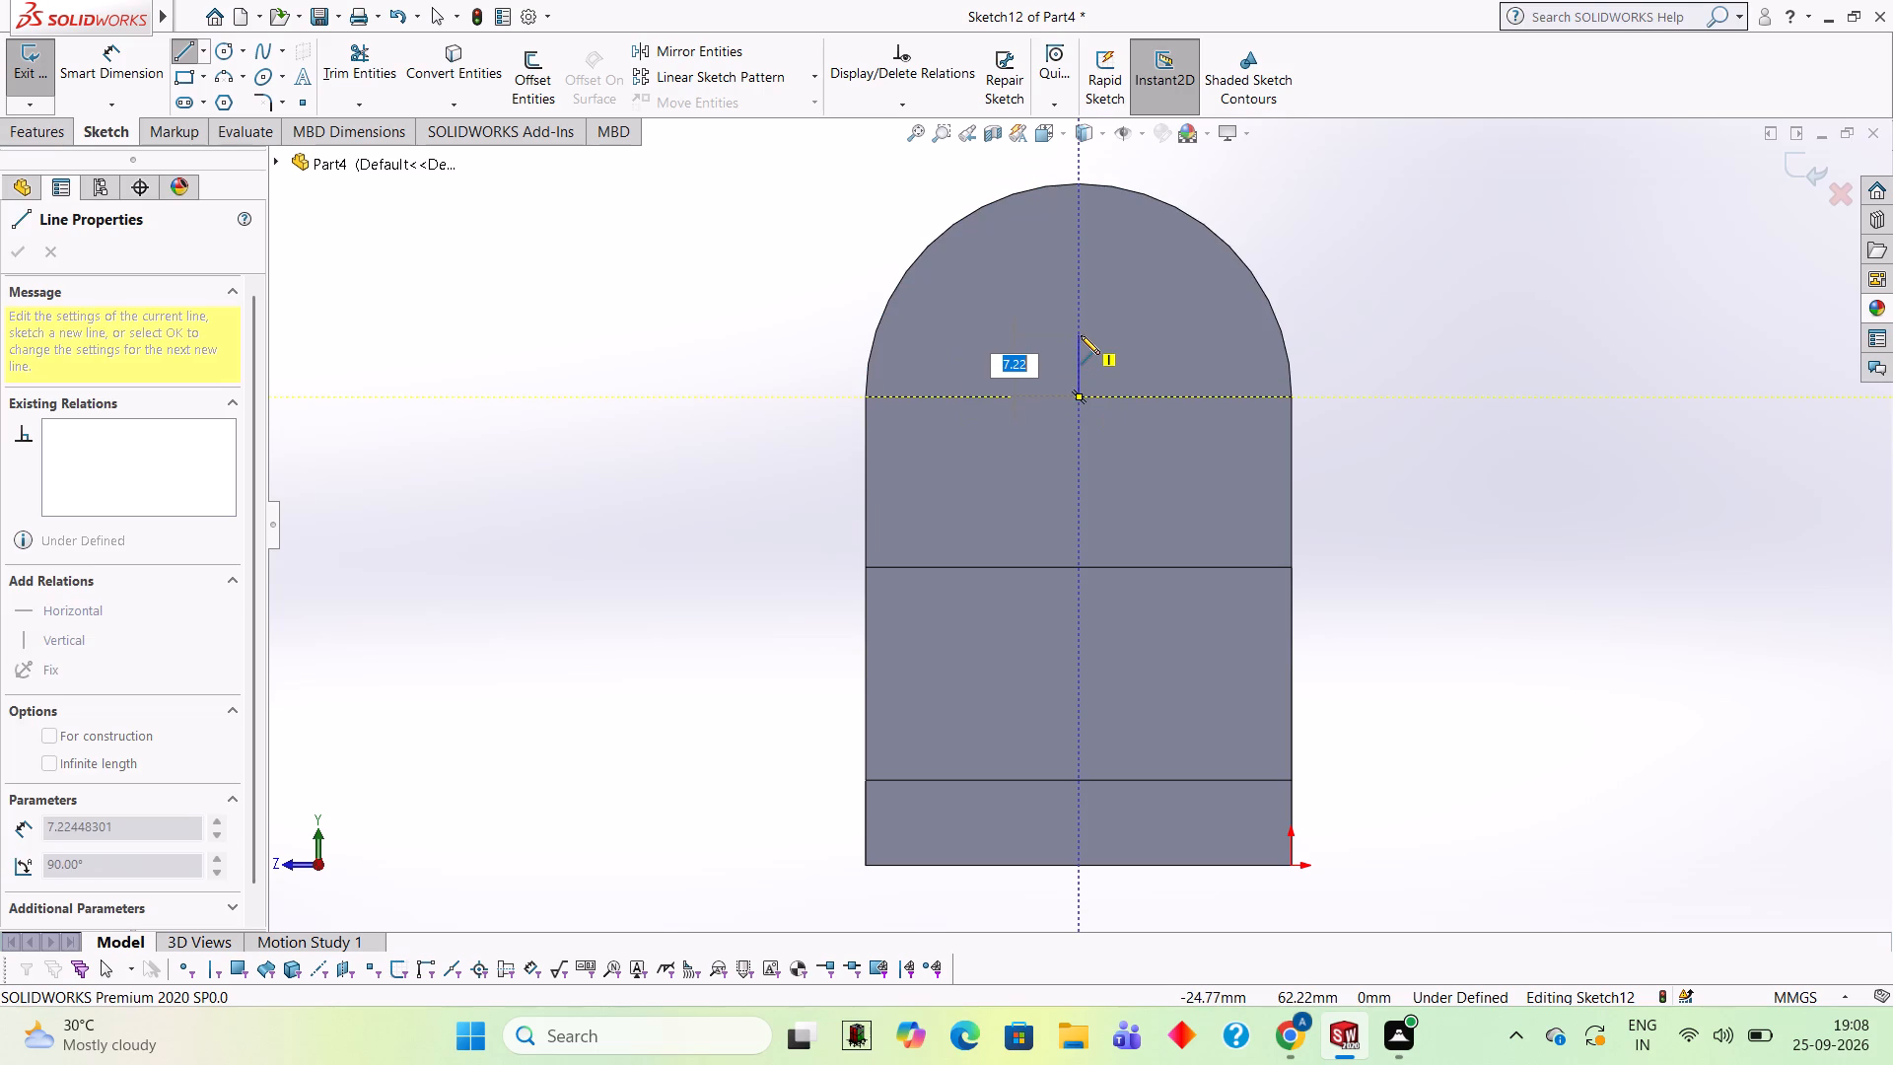
key(3)
key(Return)
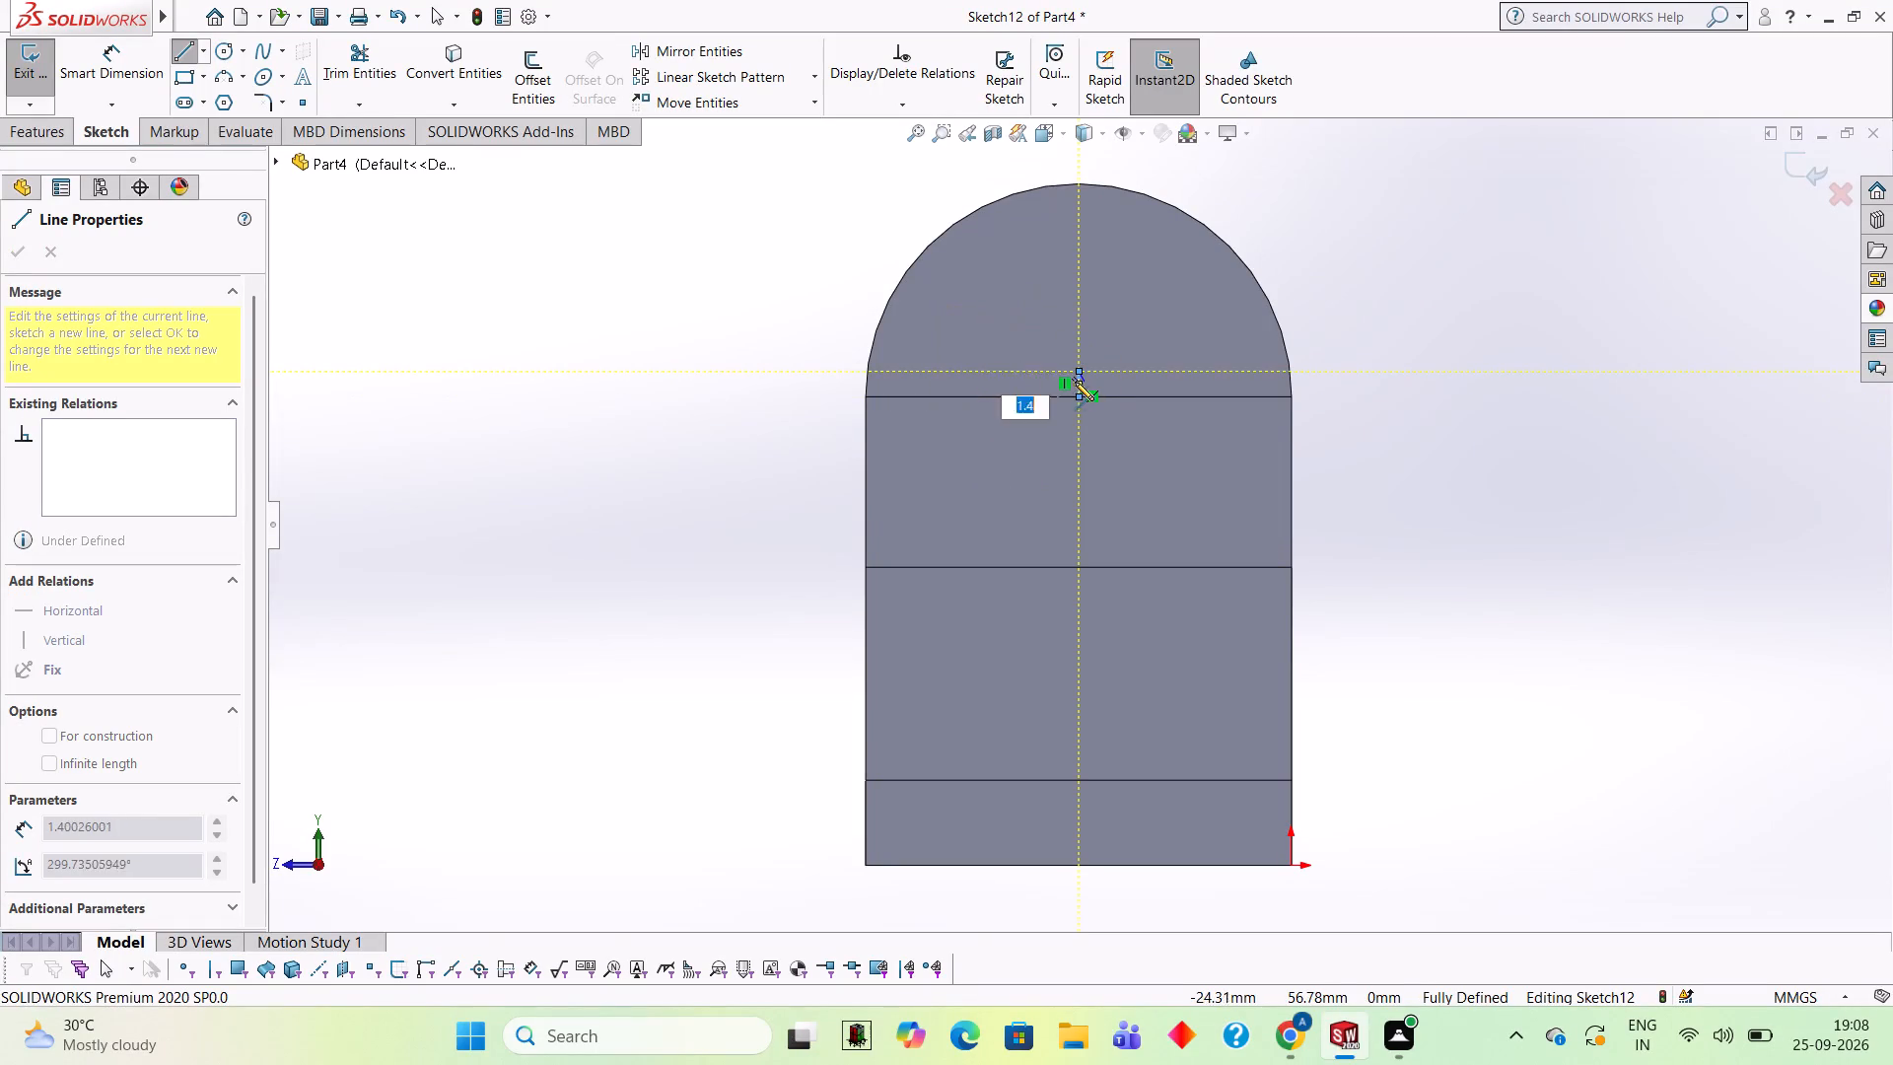
key(Escape)
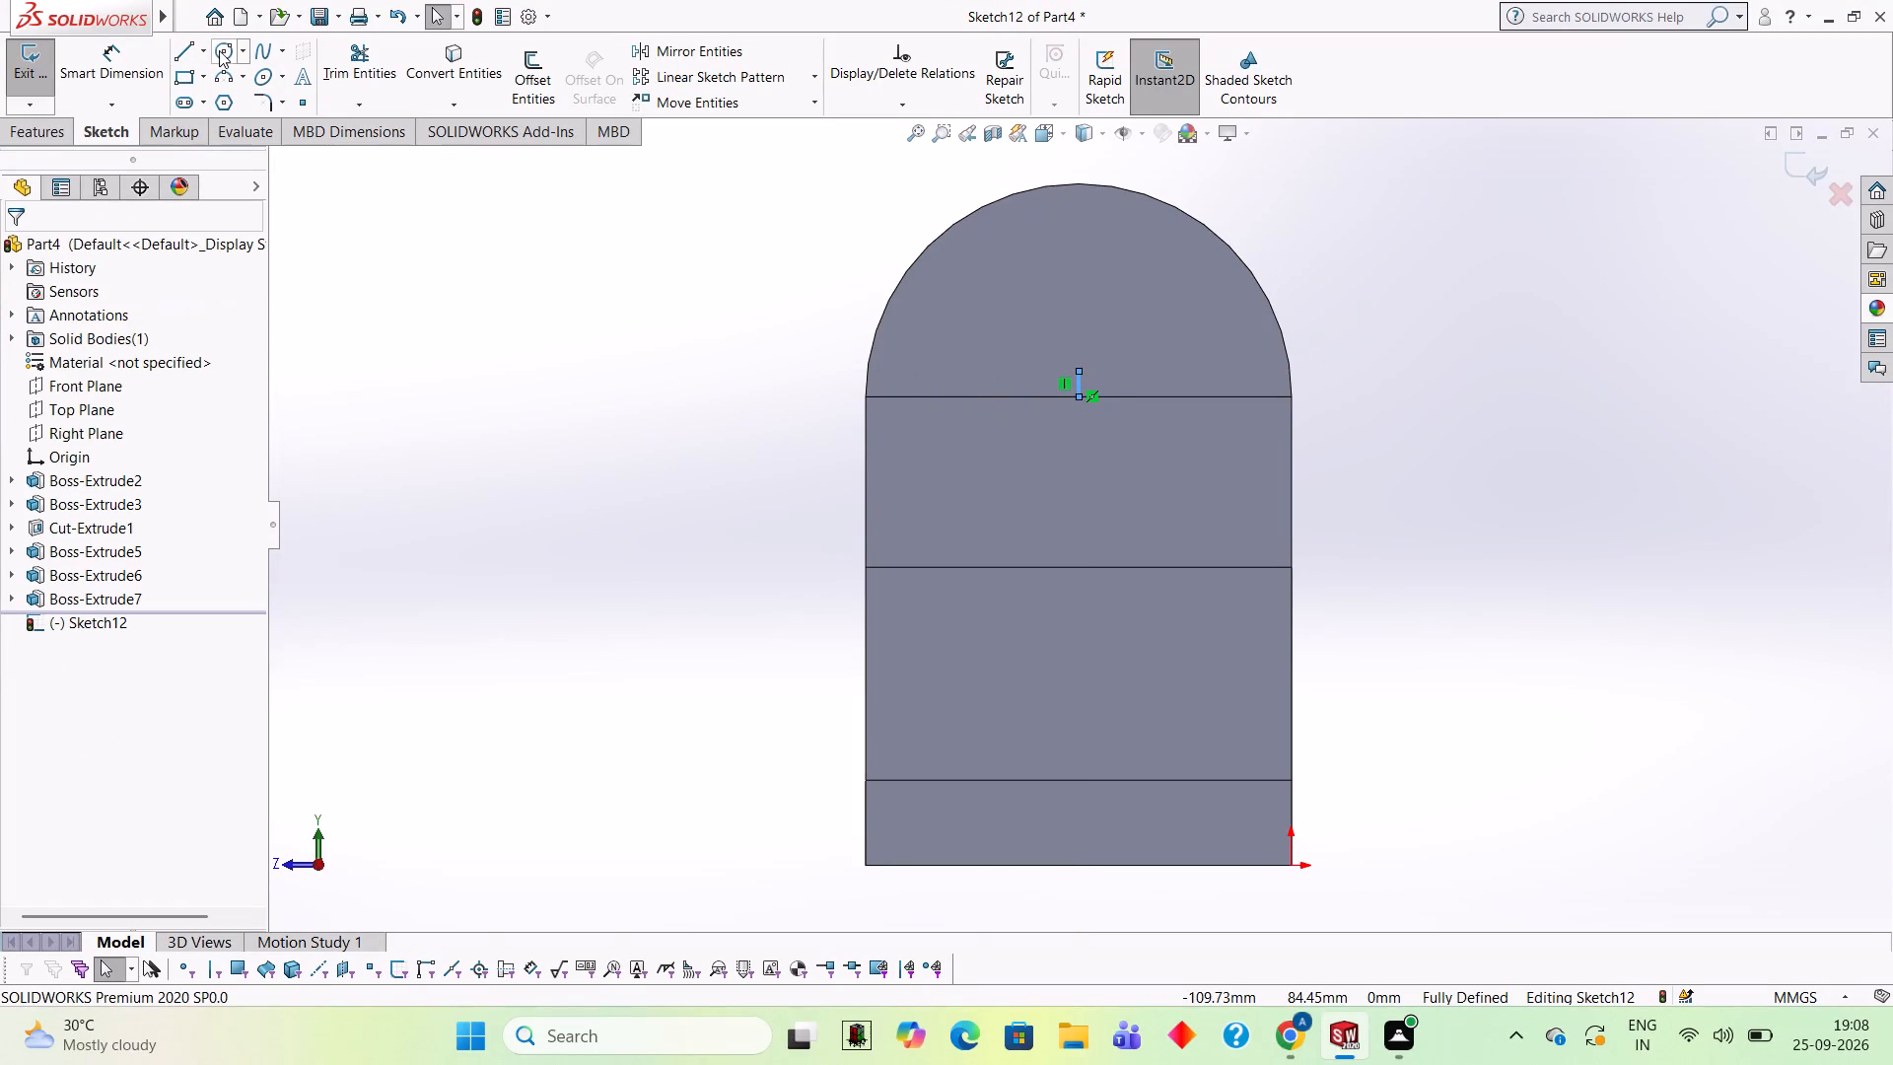
Sketch a 30 mm diameter circle centred on the 3 mm line's upper end, with lines along its horizontal diameter.
click(221, 52)
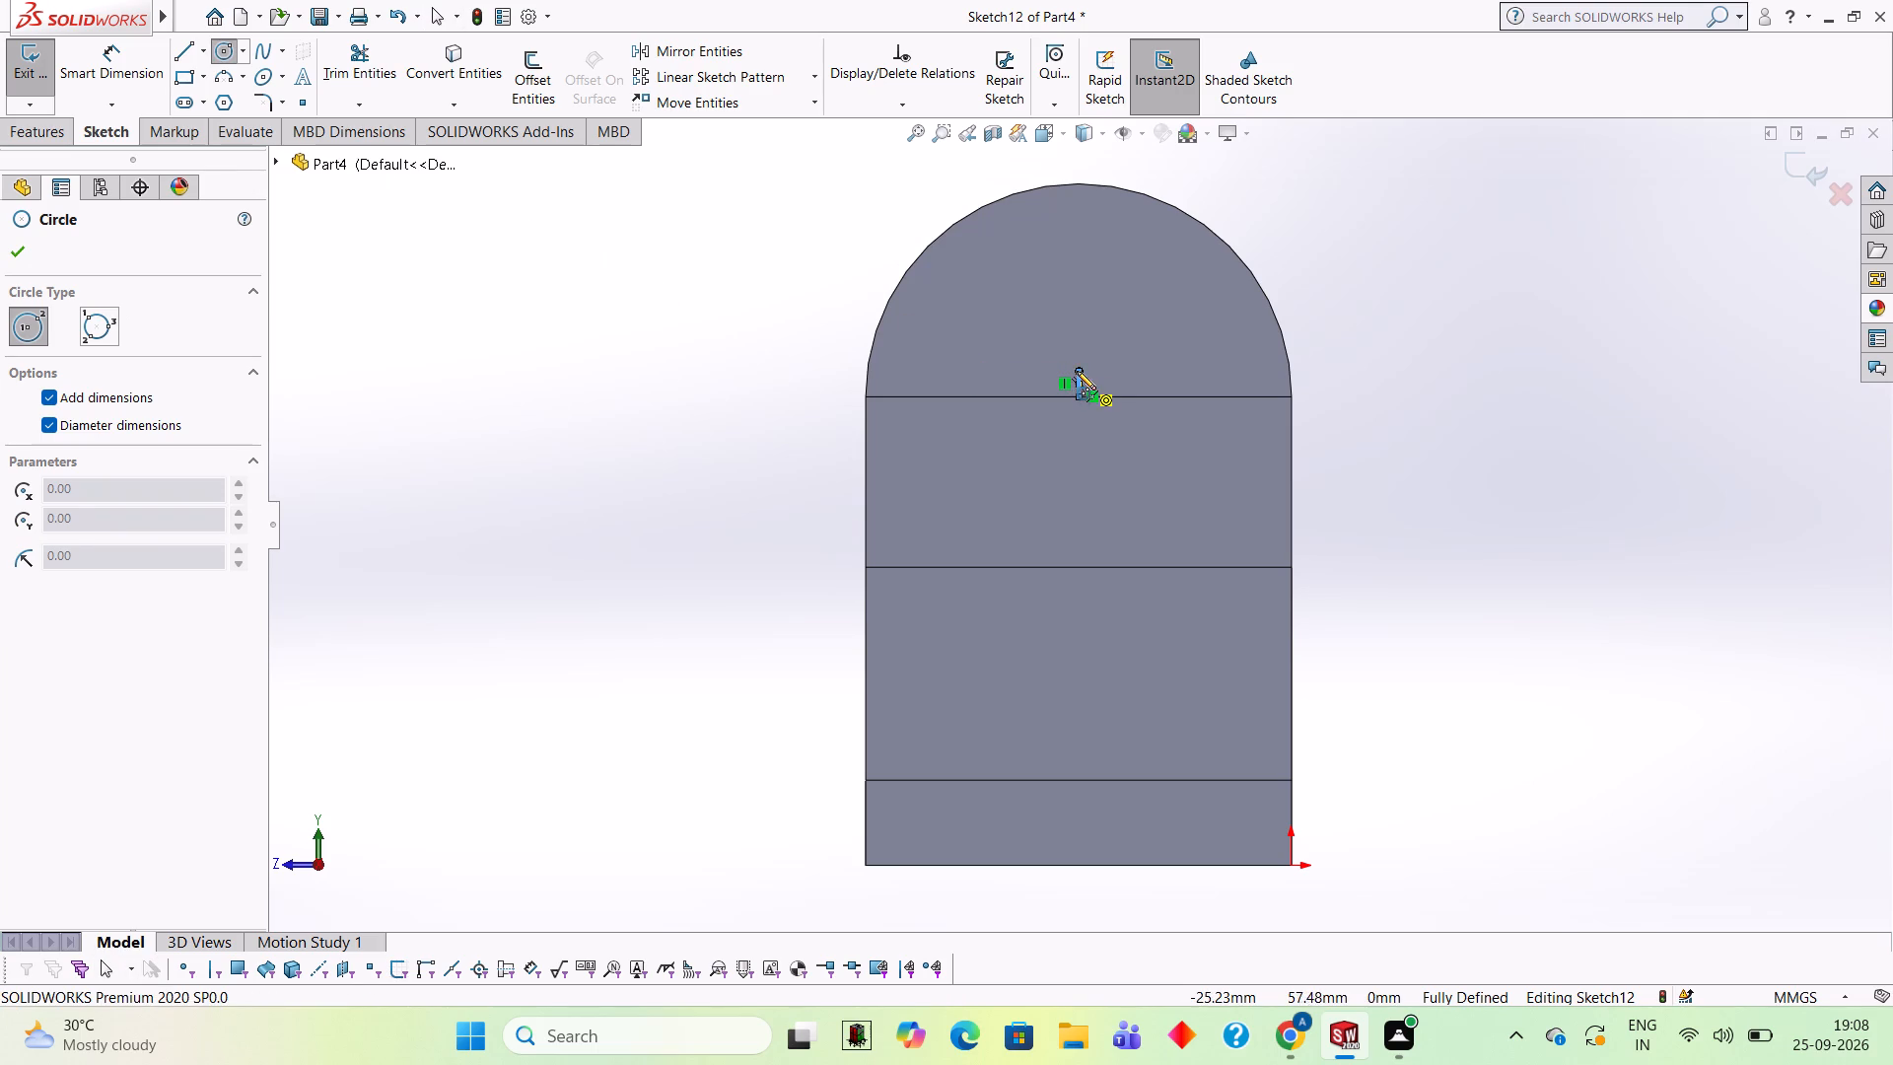
click(1077, 369)
text(30)
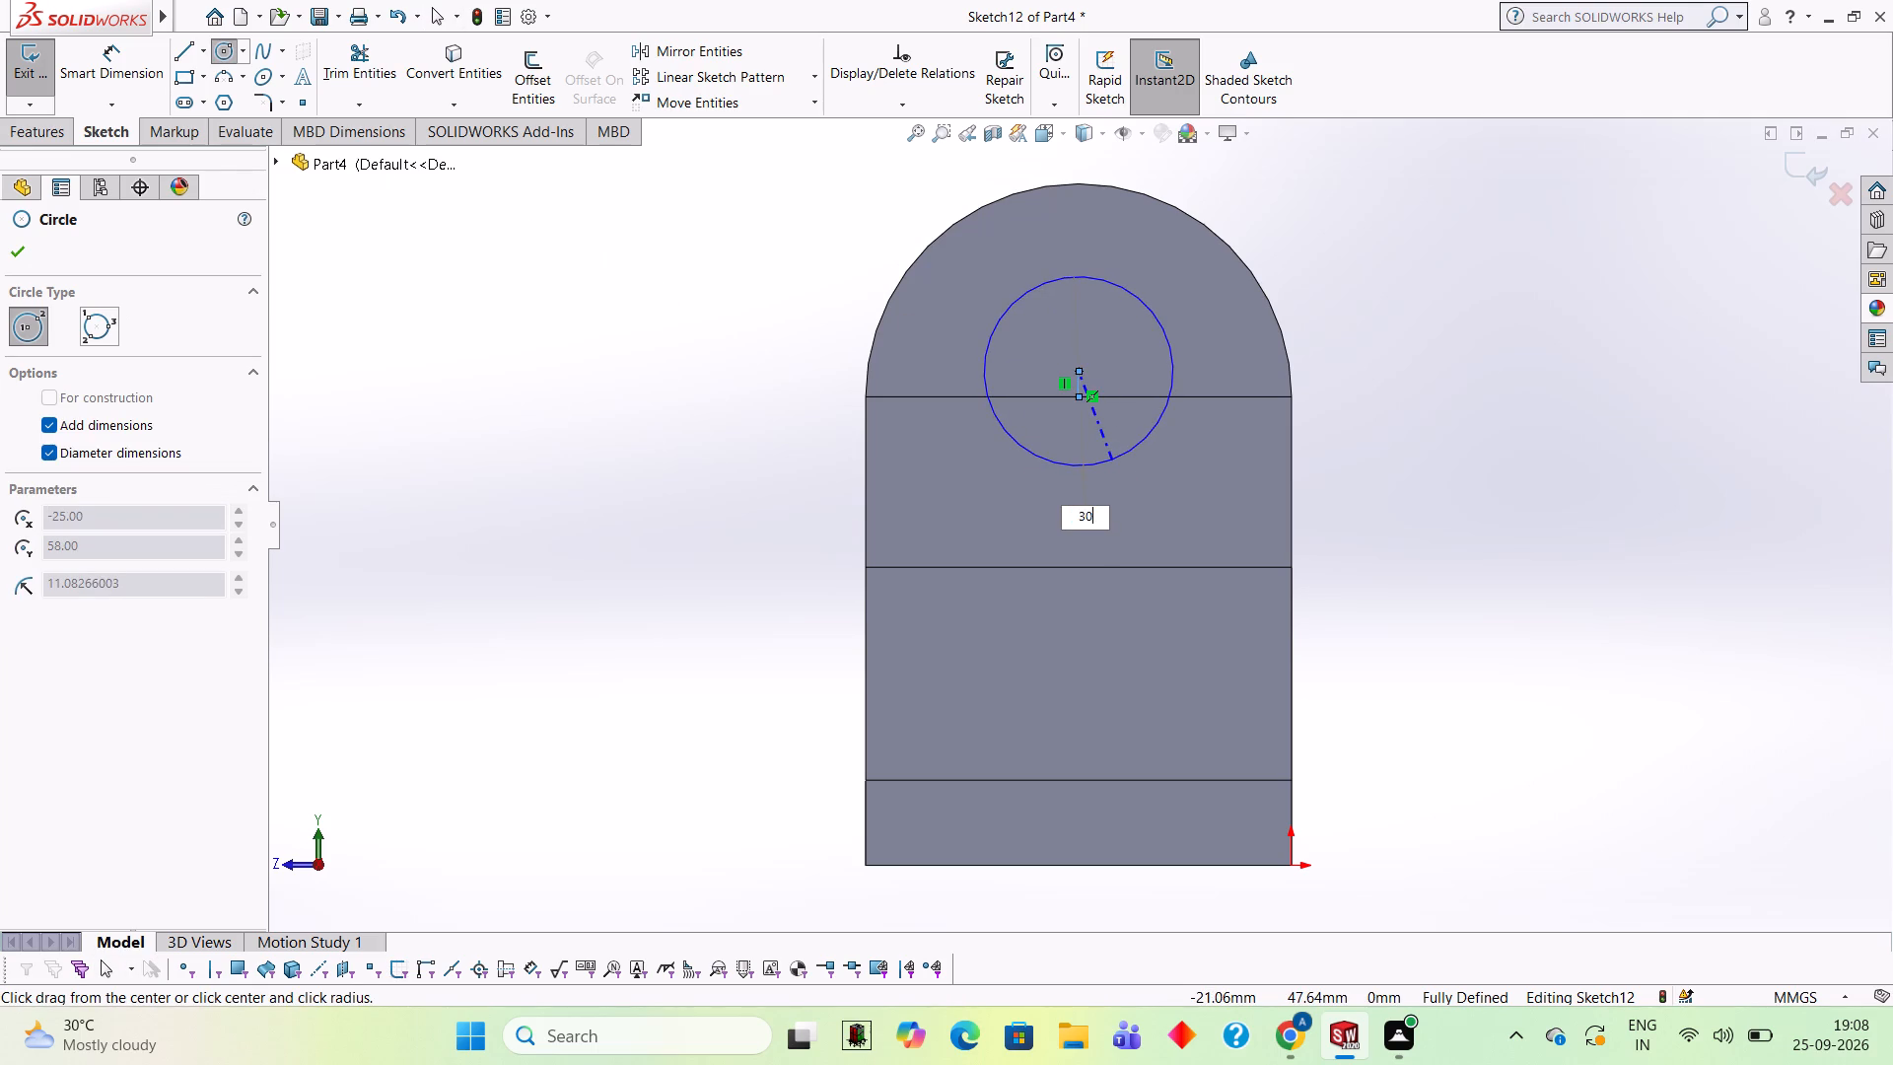
key(Return)
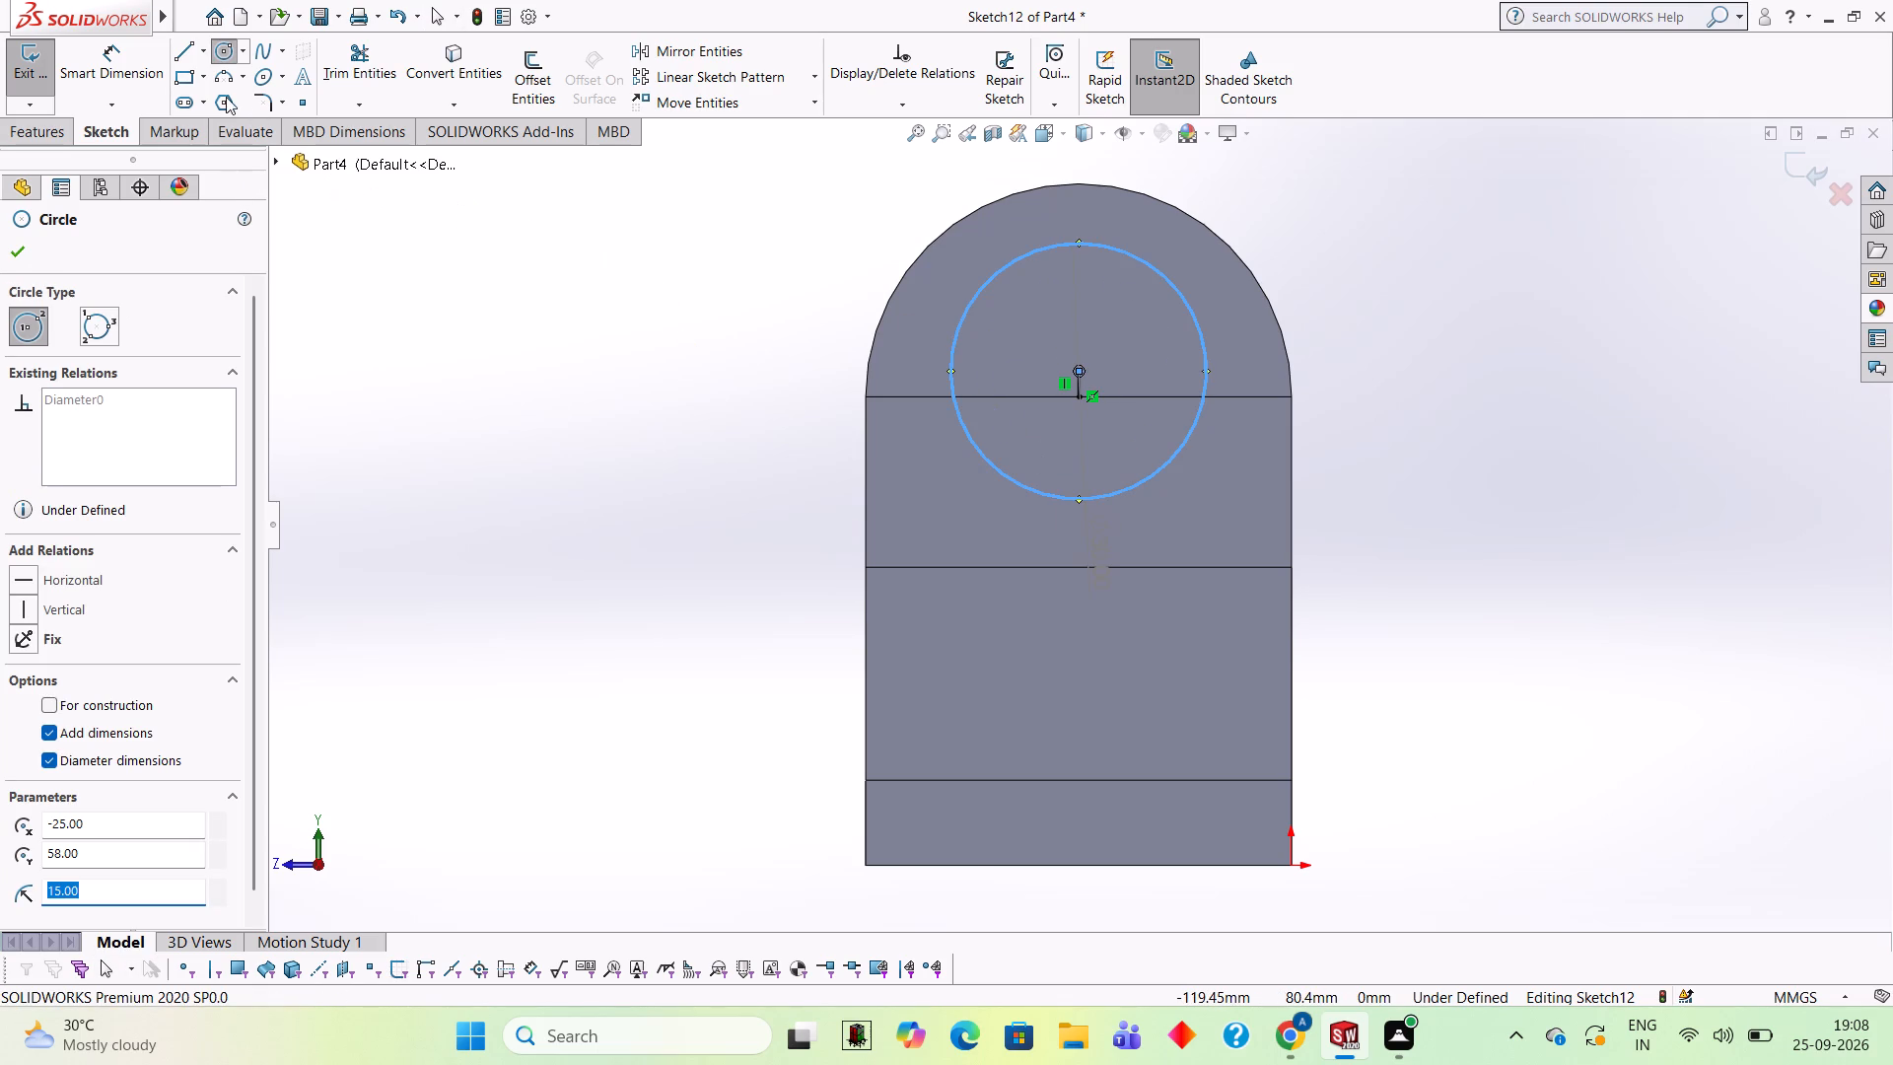
click(192, 45)
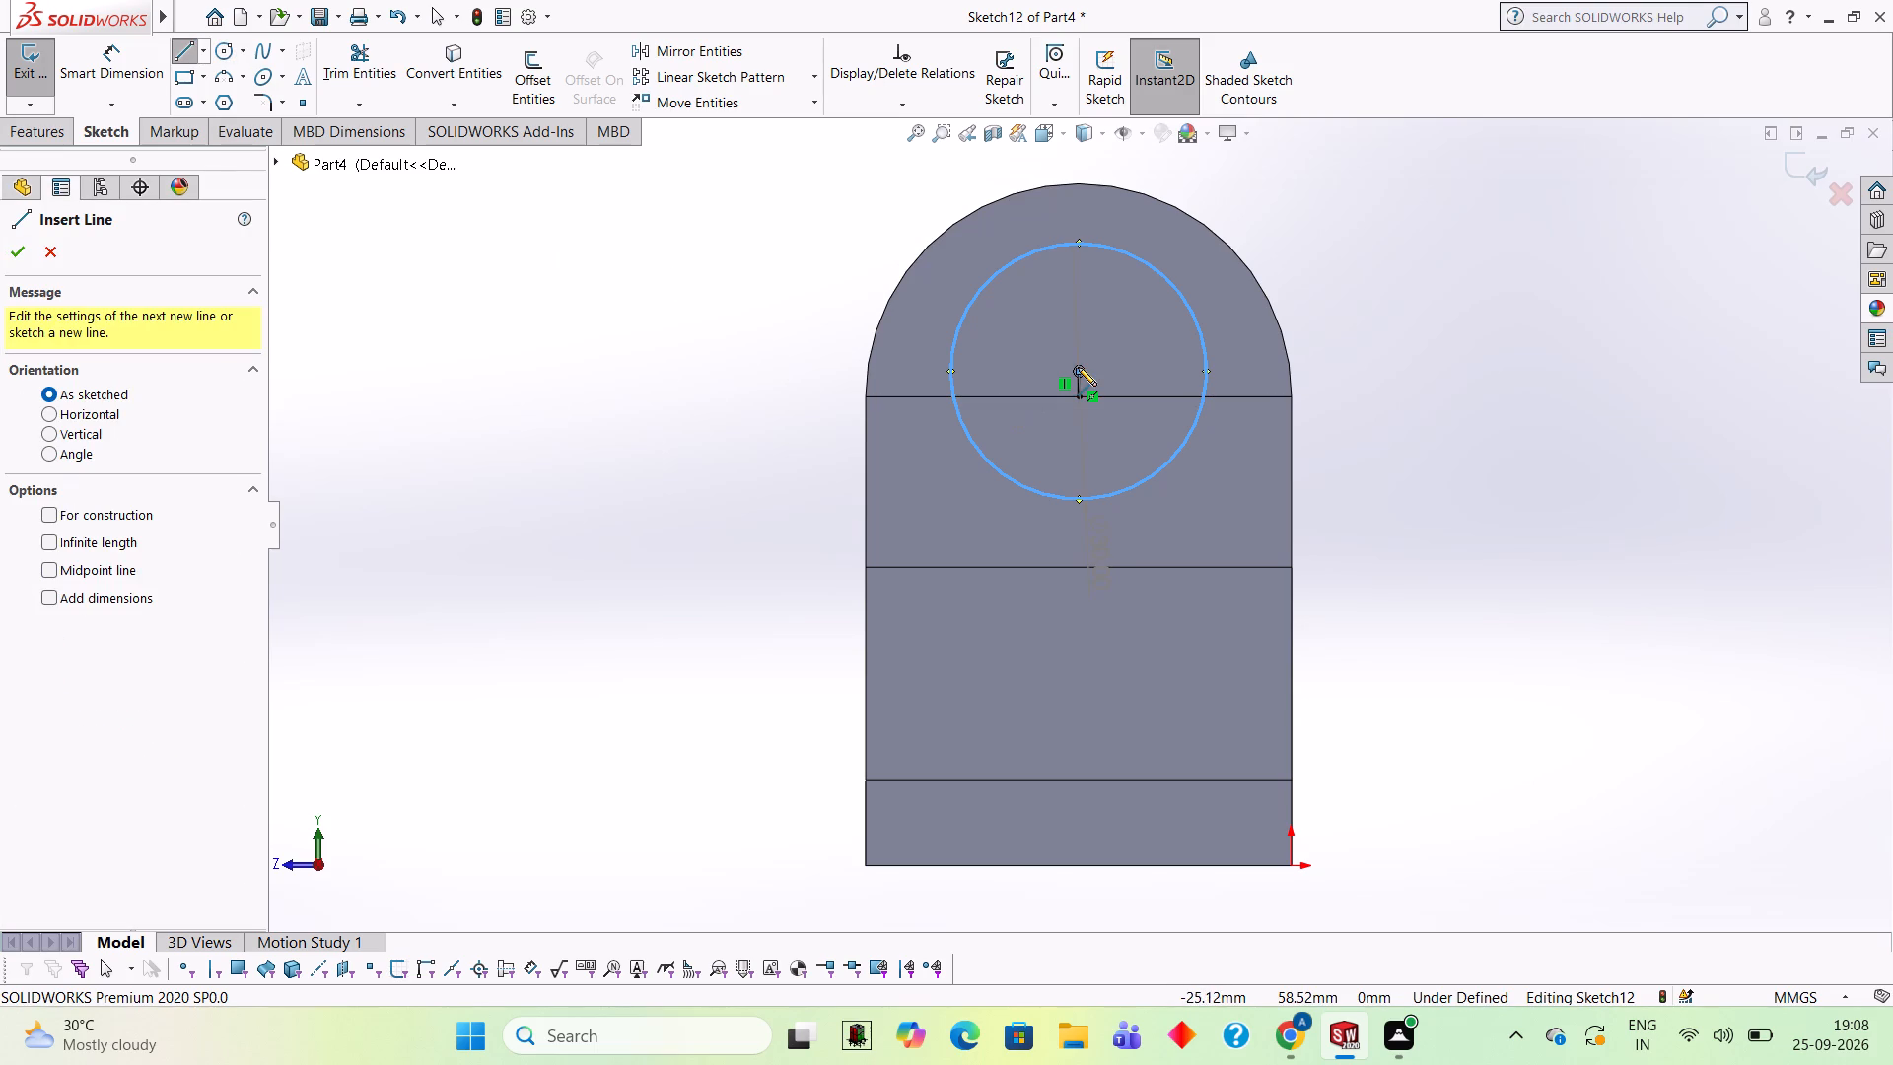
click(1078, 367)
click(1204, 372)
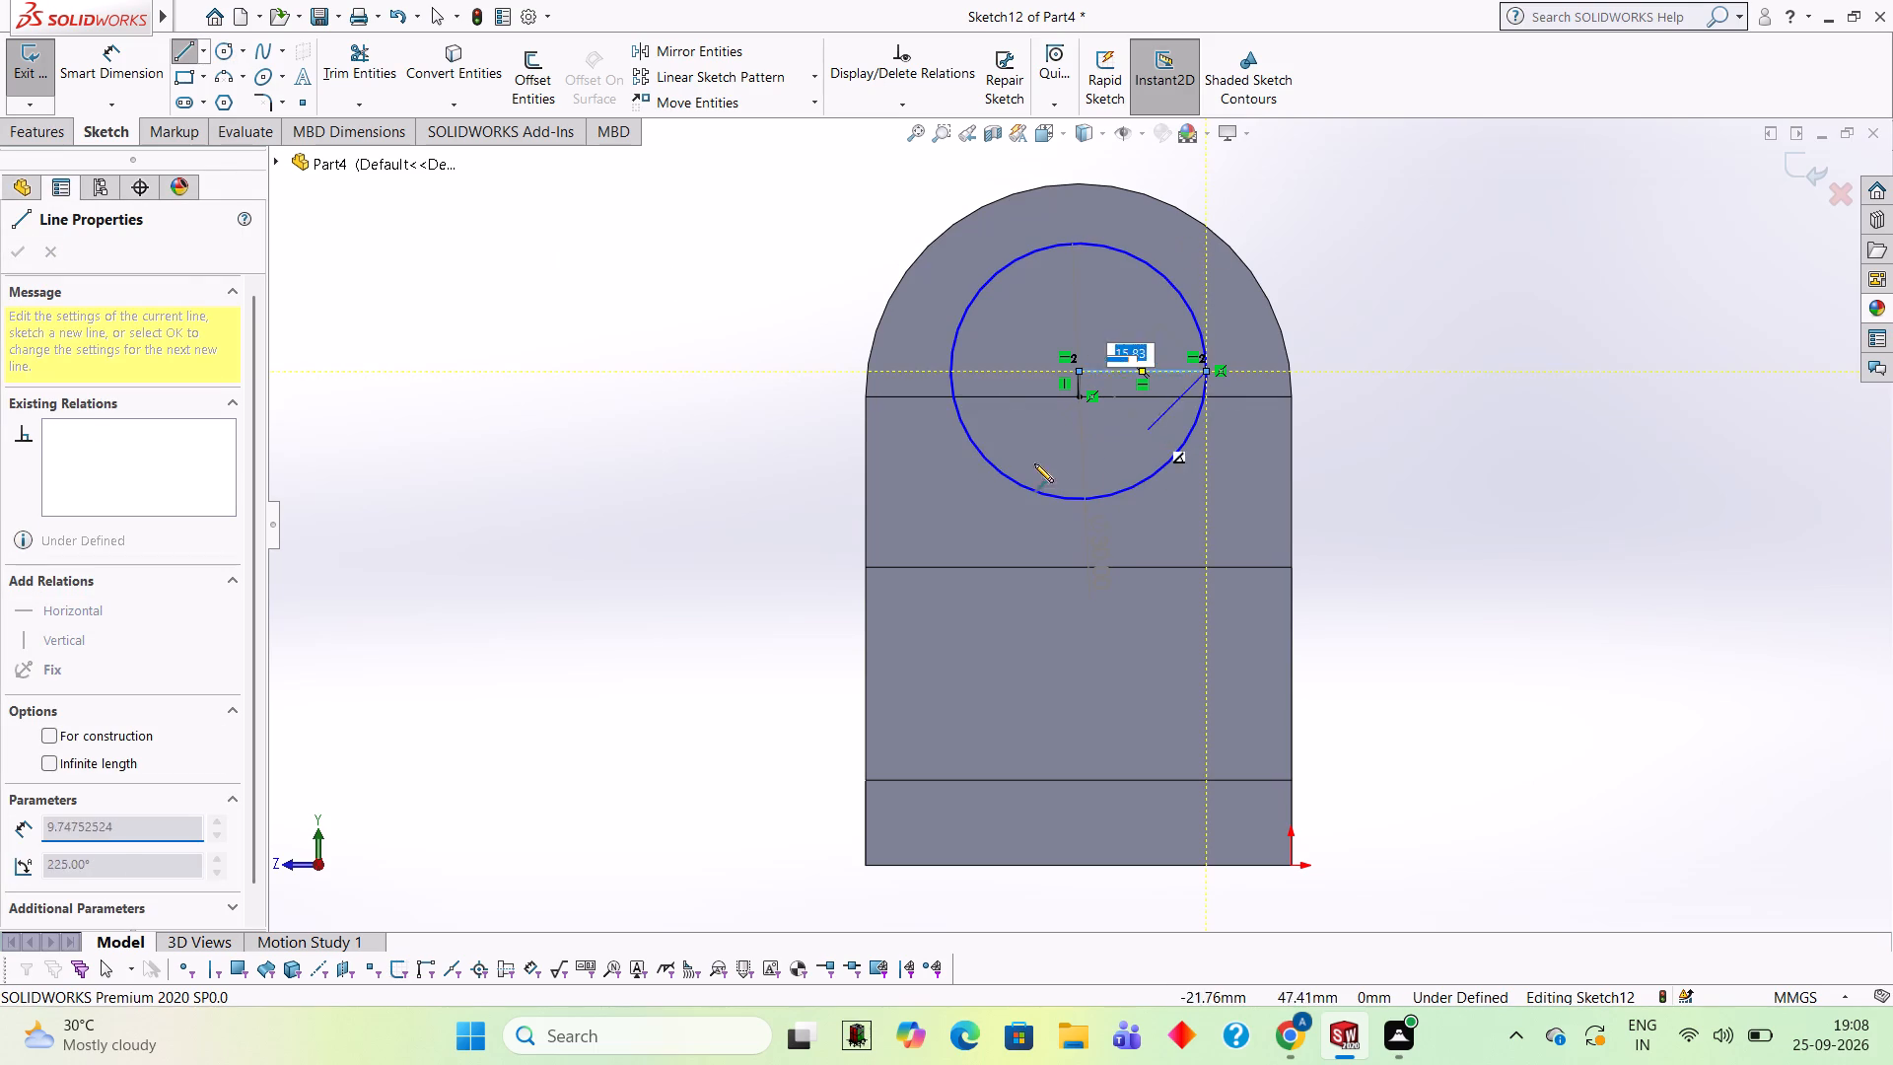
click(948, 370)
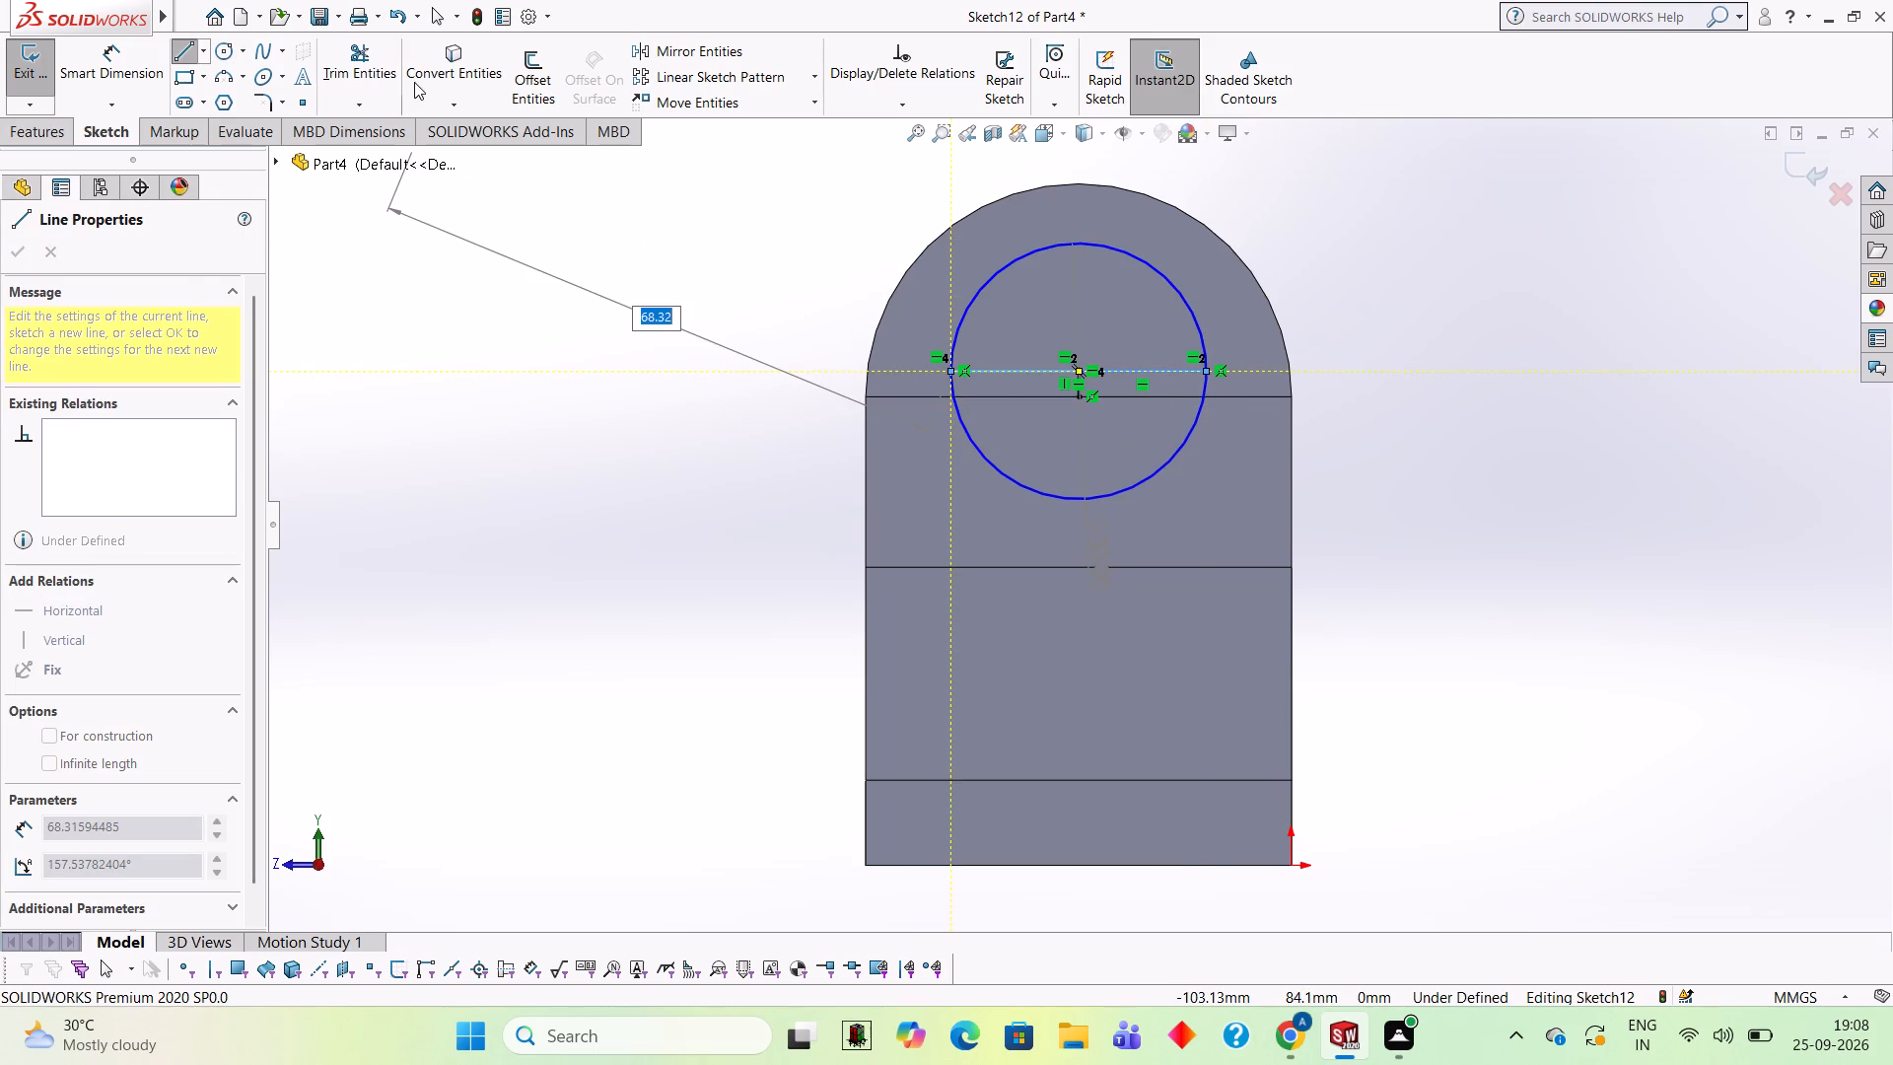
Trim away the circle's lower half and the 3 mm vertical line, leaving a closed semicircle.
click(392, 72)
click(1082, 494)
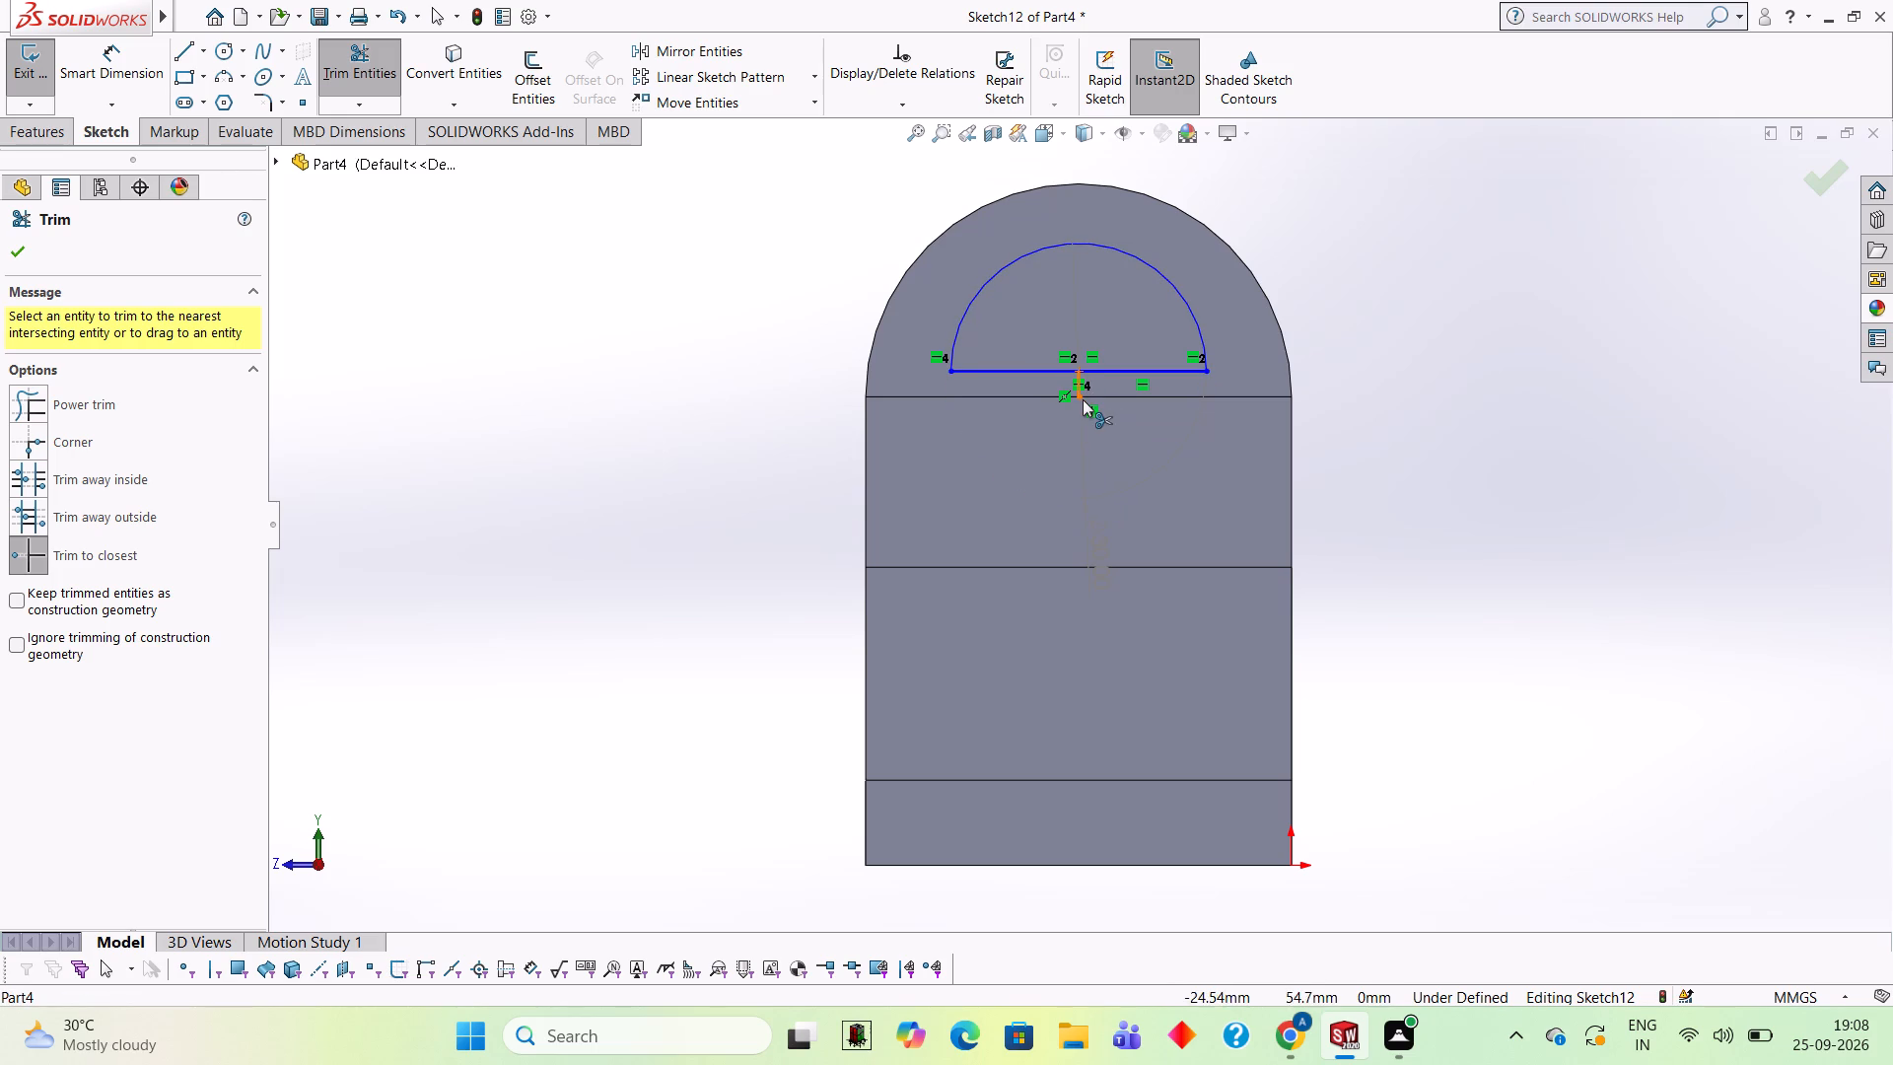
click(1081, 397)
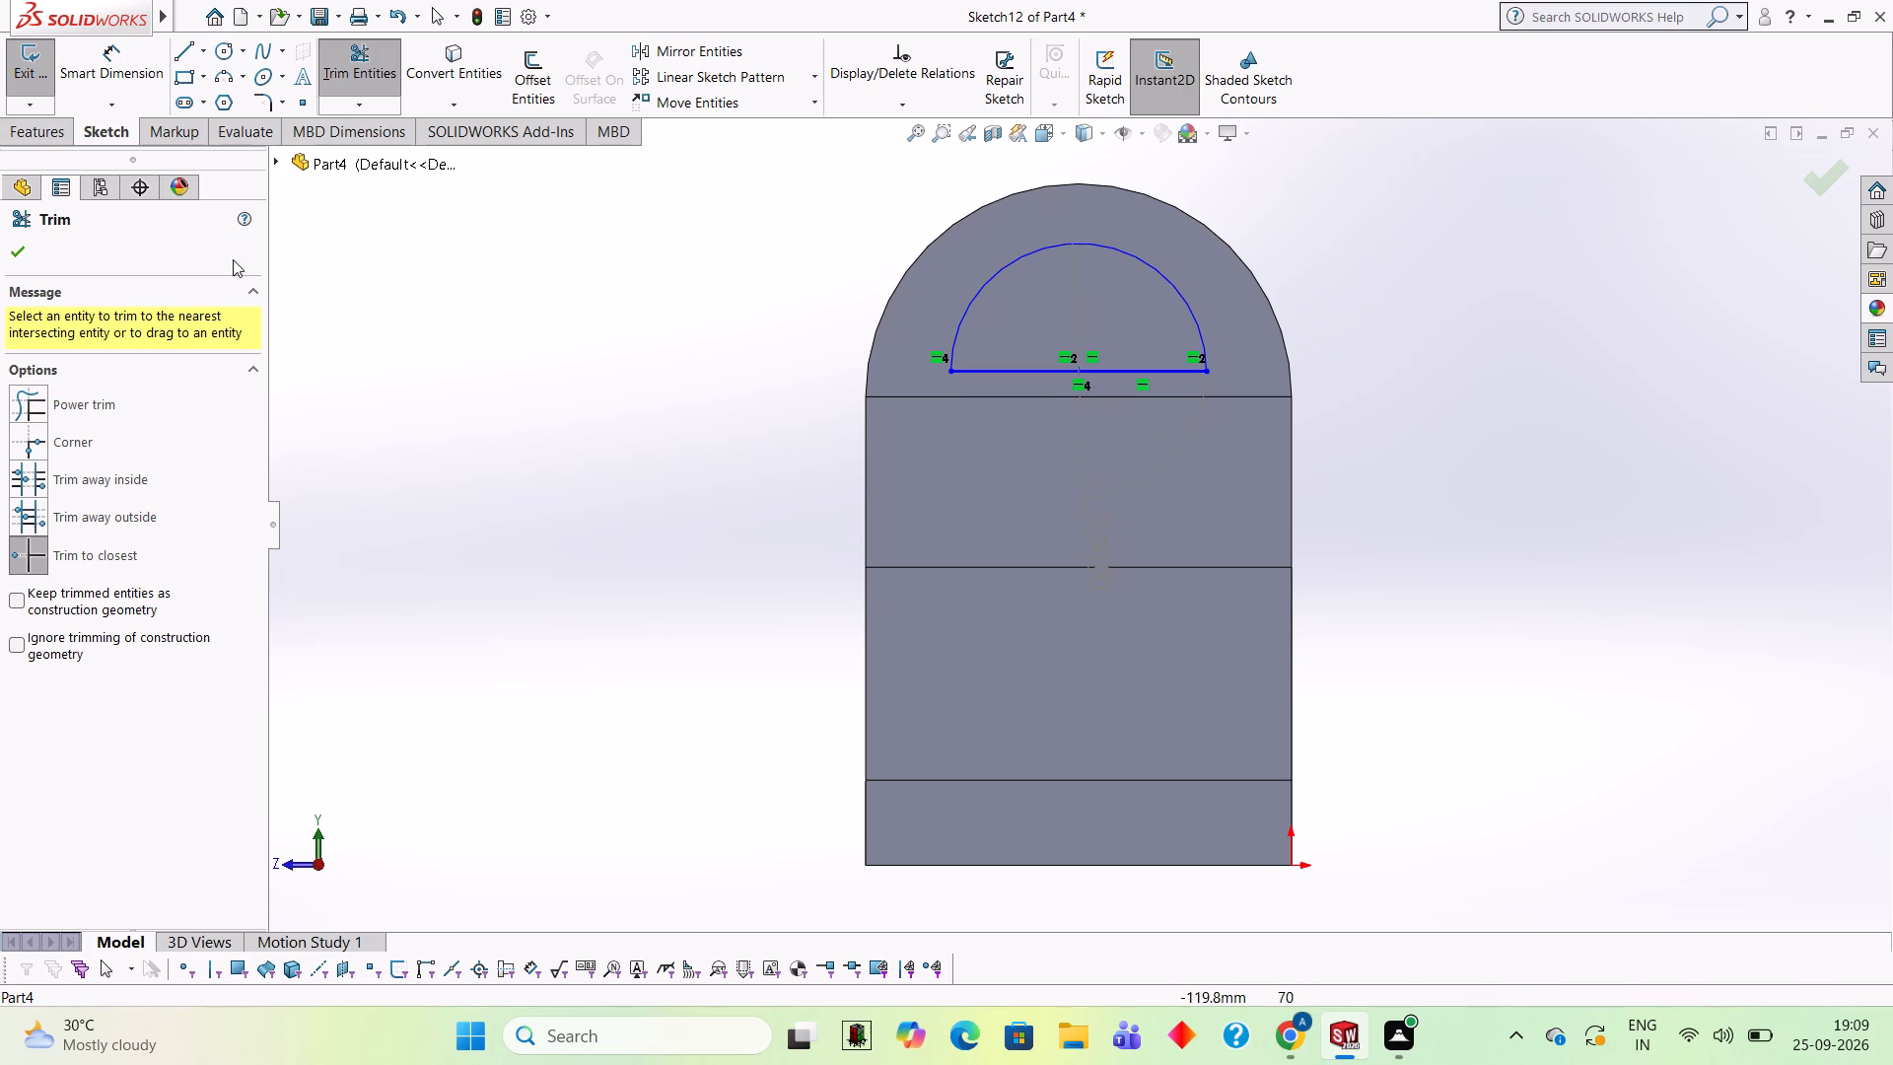
Cut-extrude the semicircular region blind 15 mm through the rounded top of the wall.
click(51, 141)
click(56, 93)
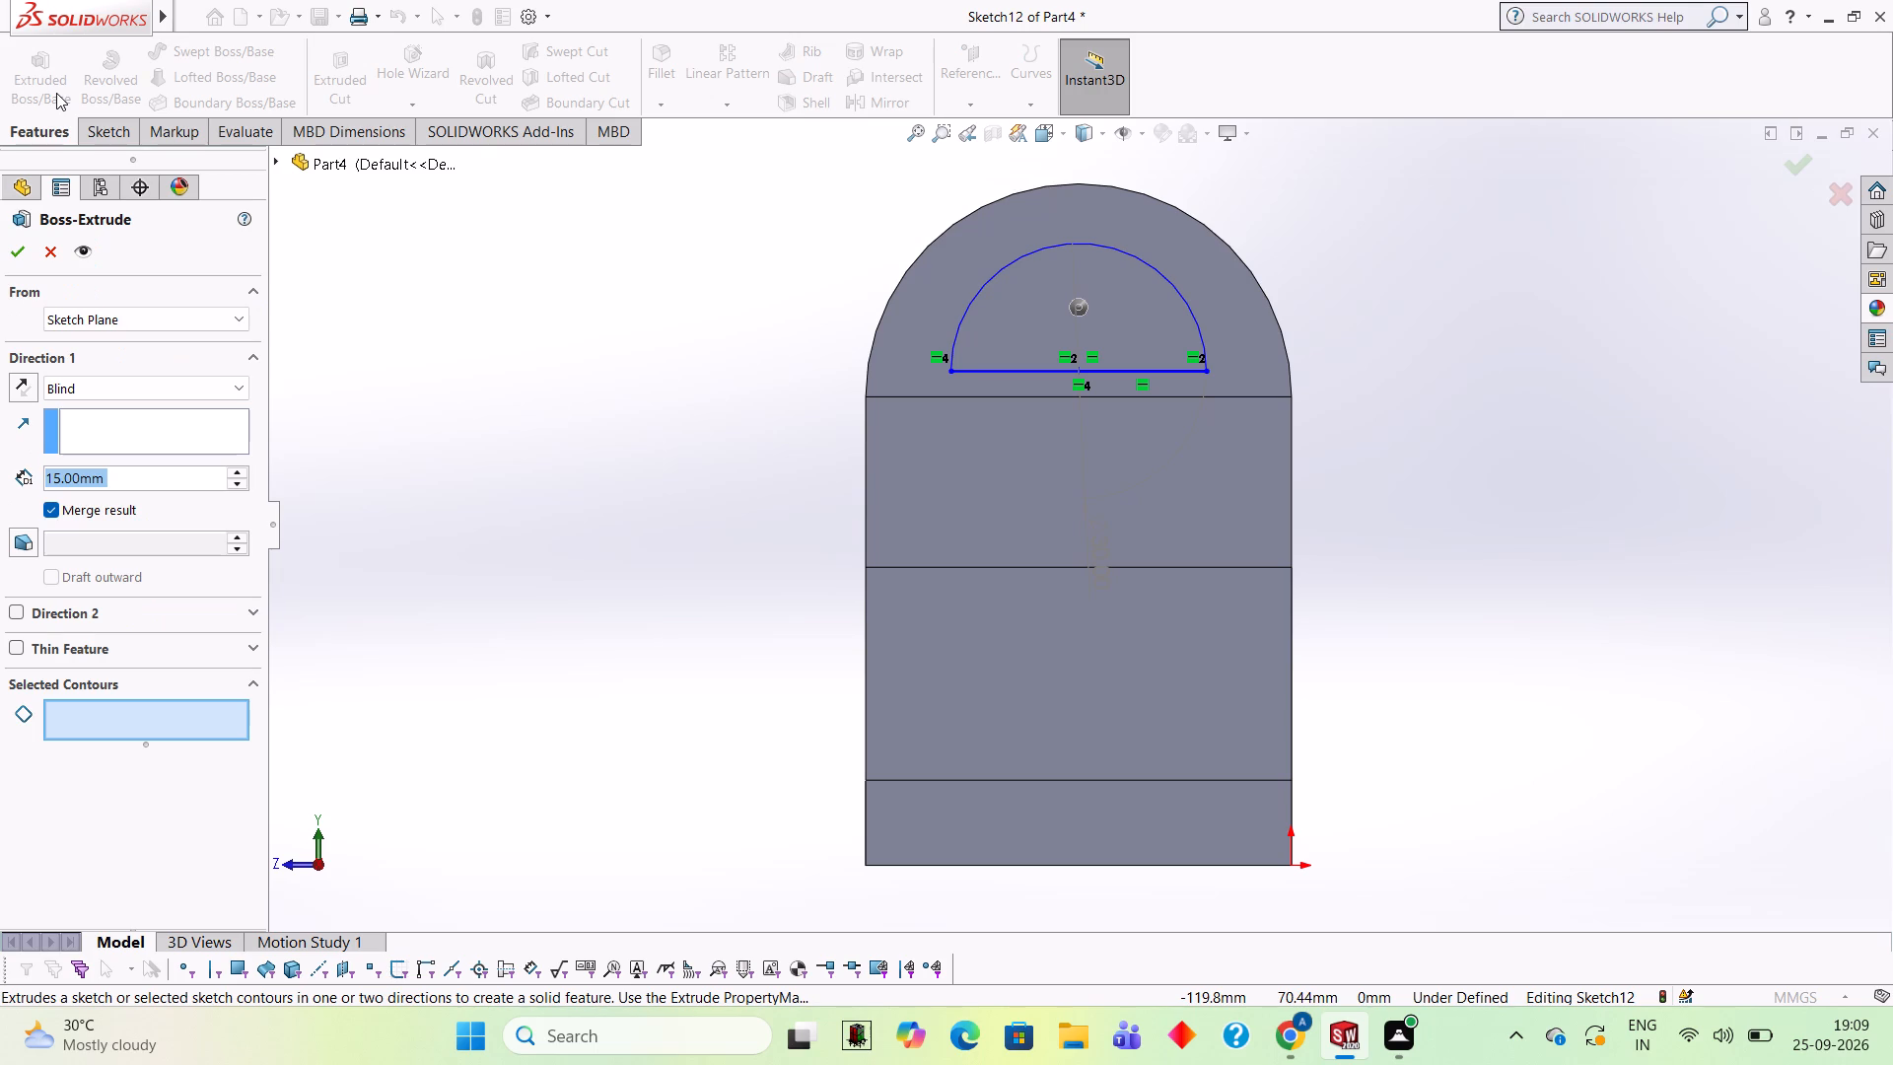
key(Escape)
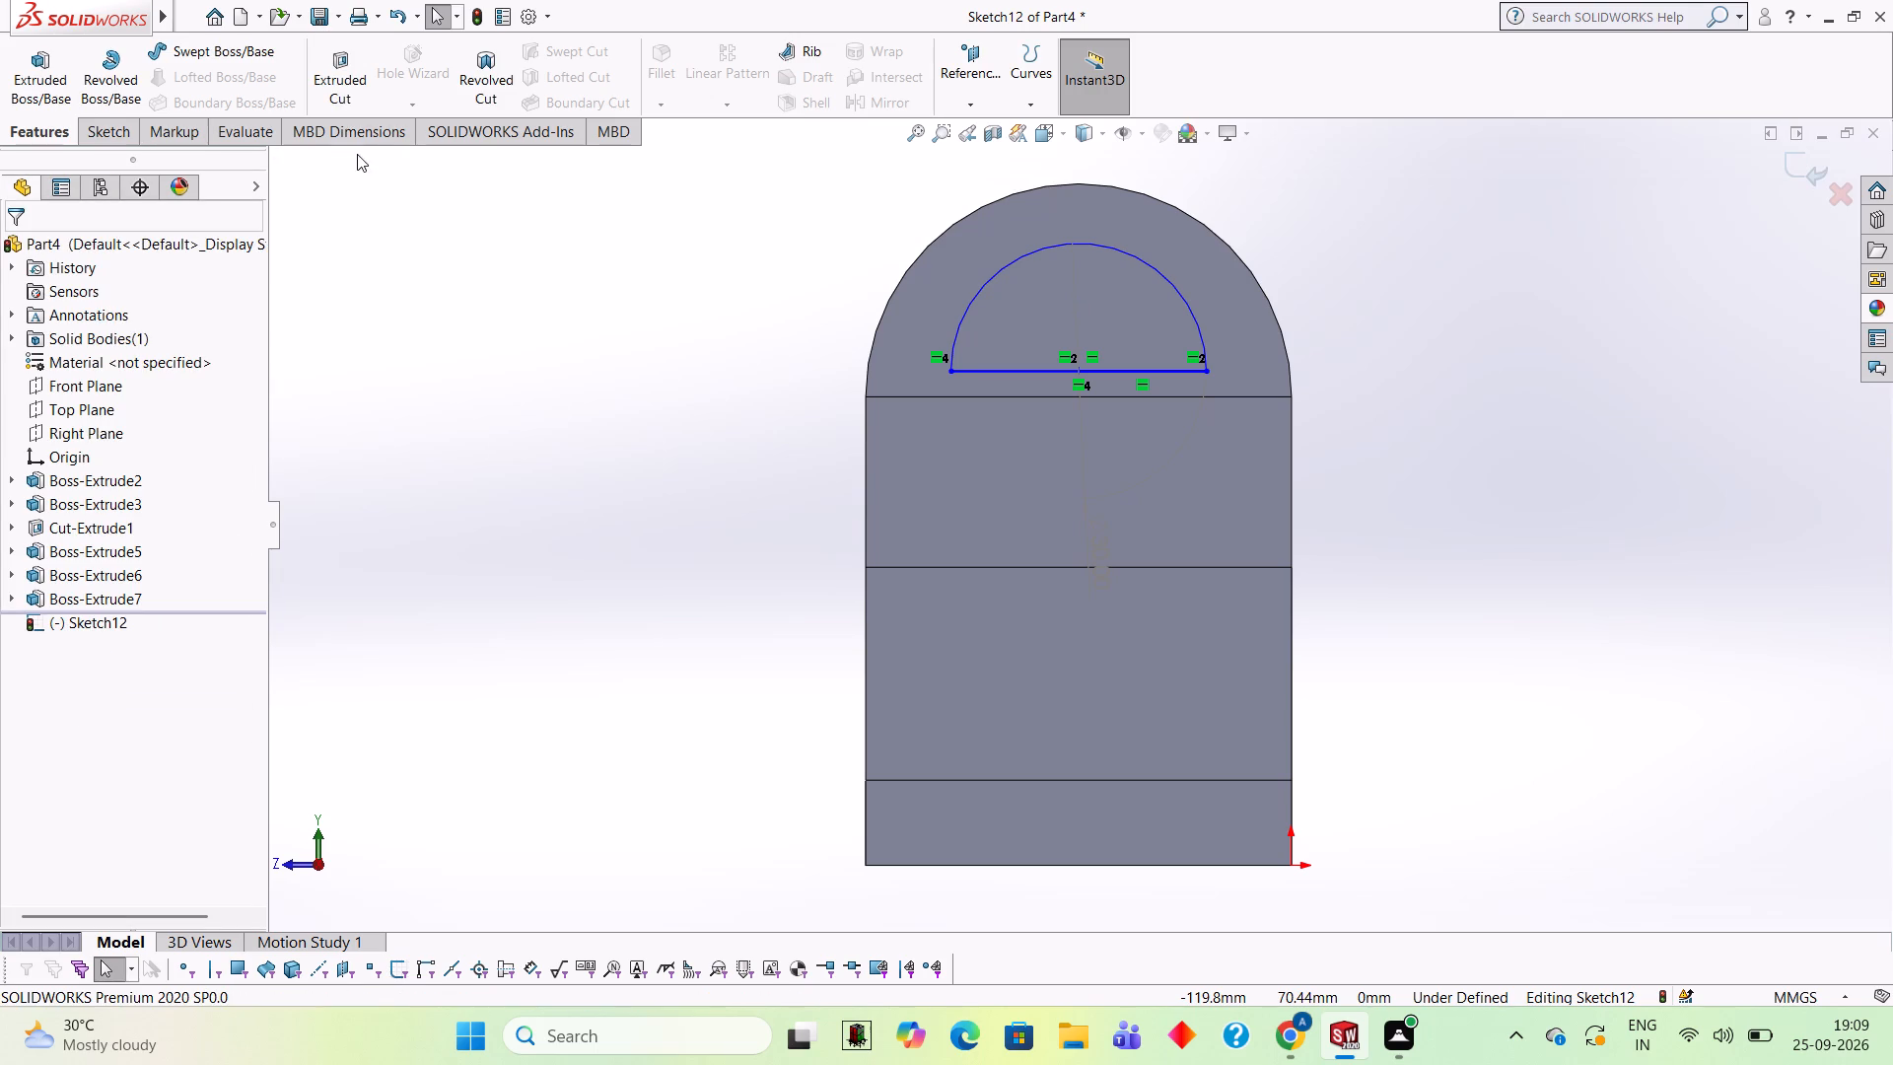
click(360, 85)
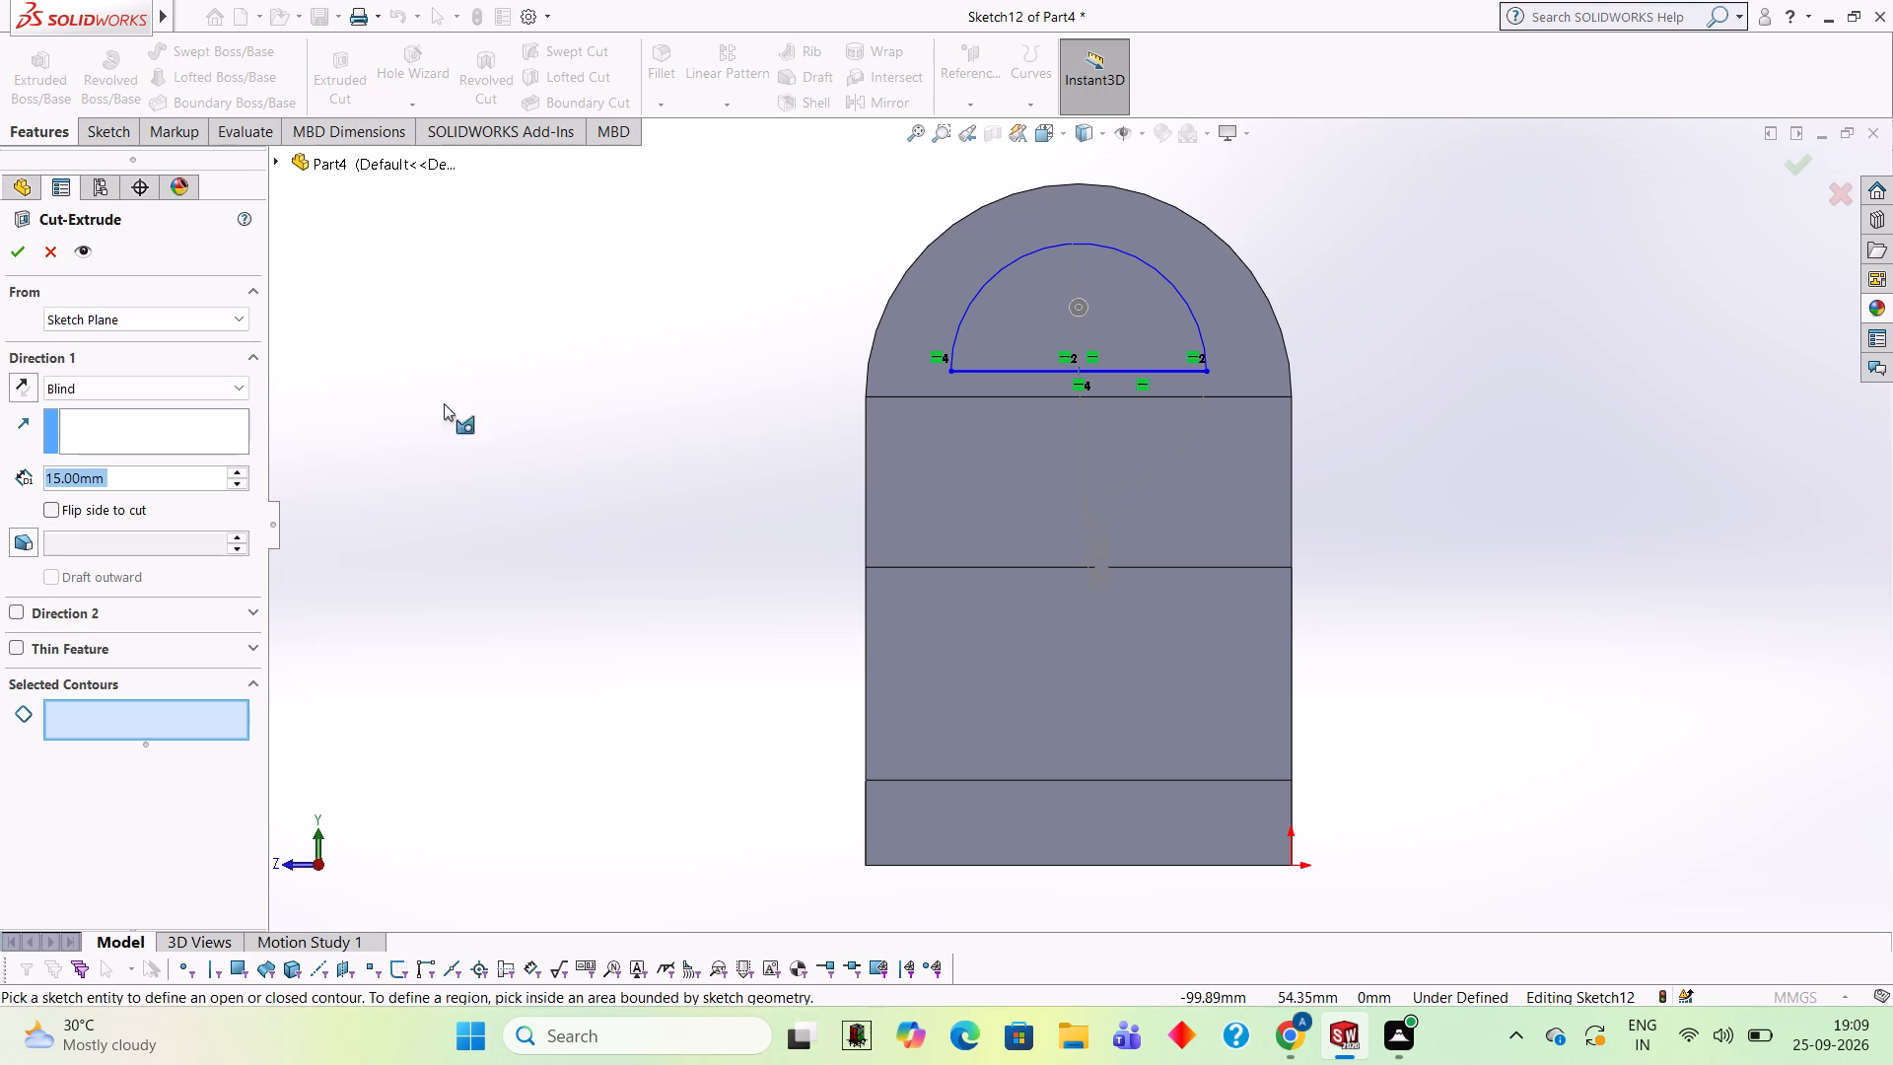
middle_drag(449, 406, 601, 484)
click(886, 296)
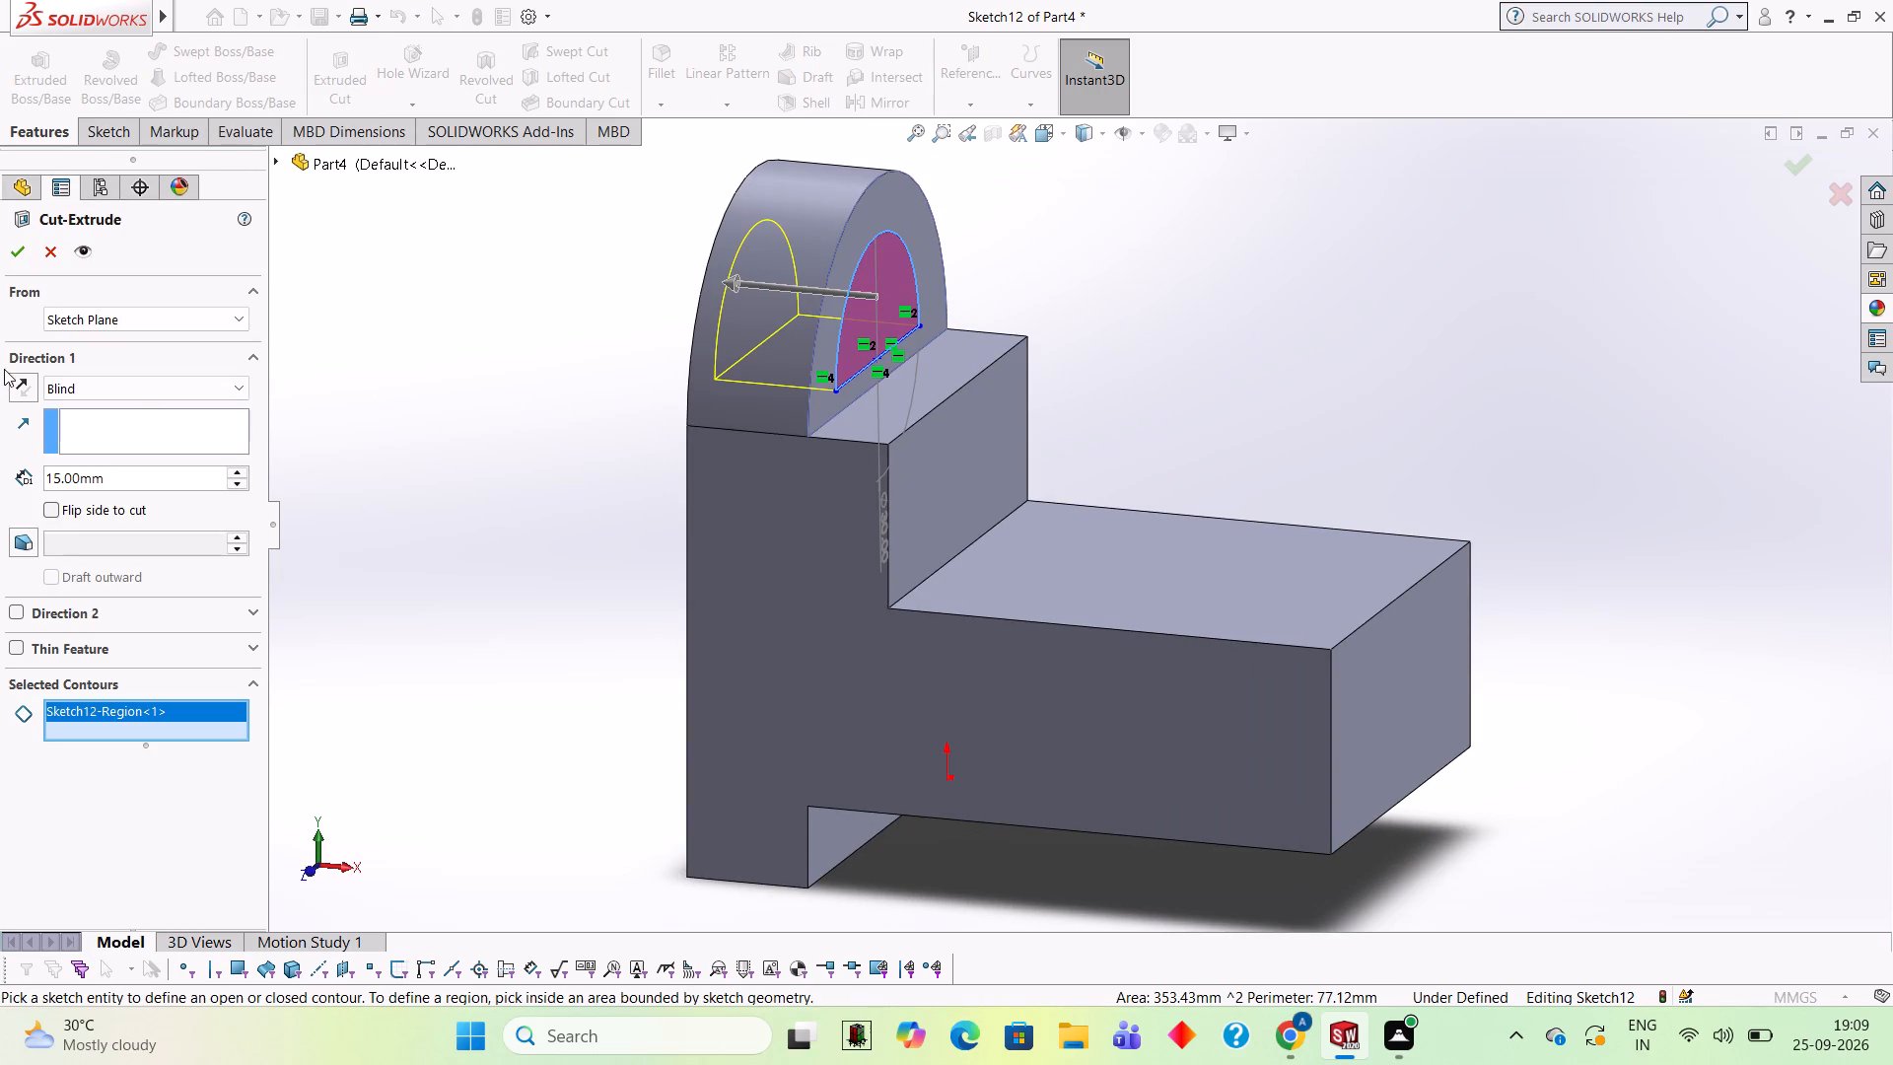
click(18, 253)
click(397, 344)
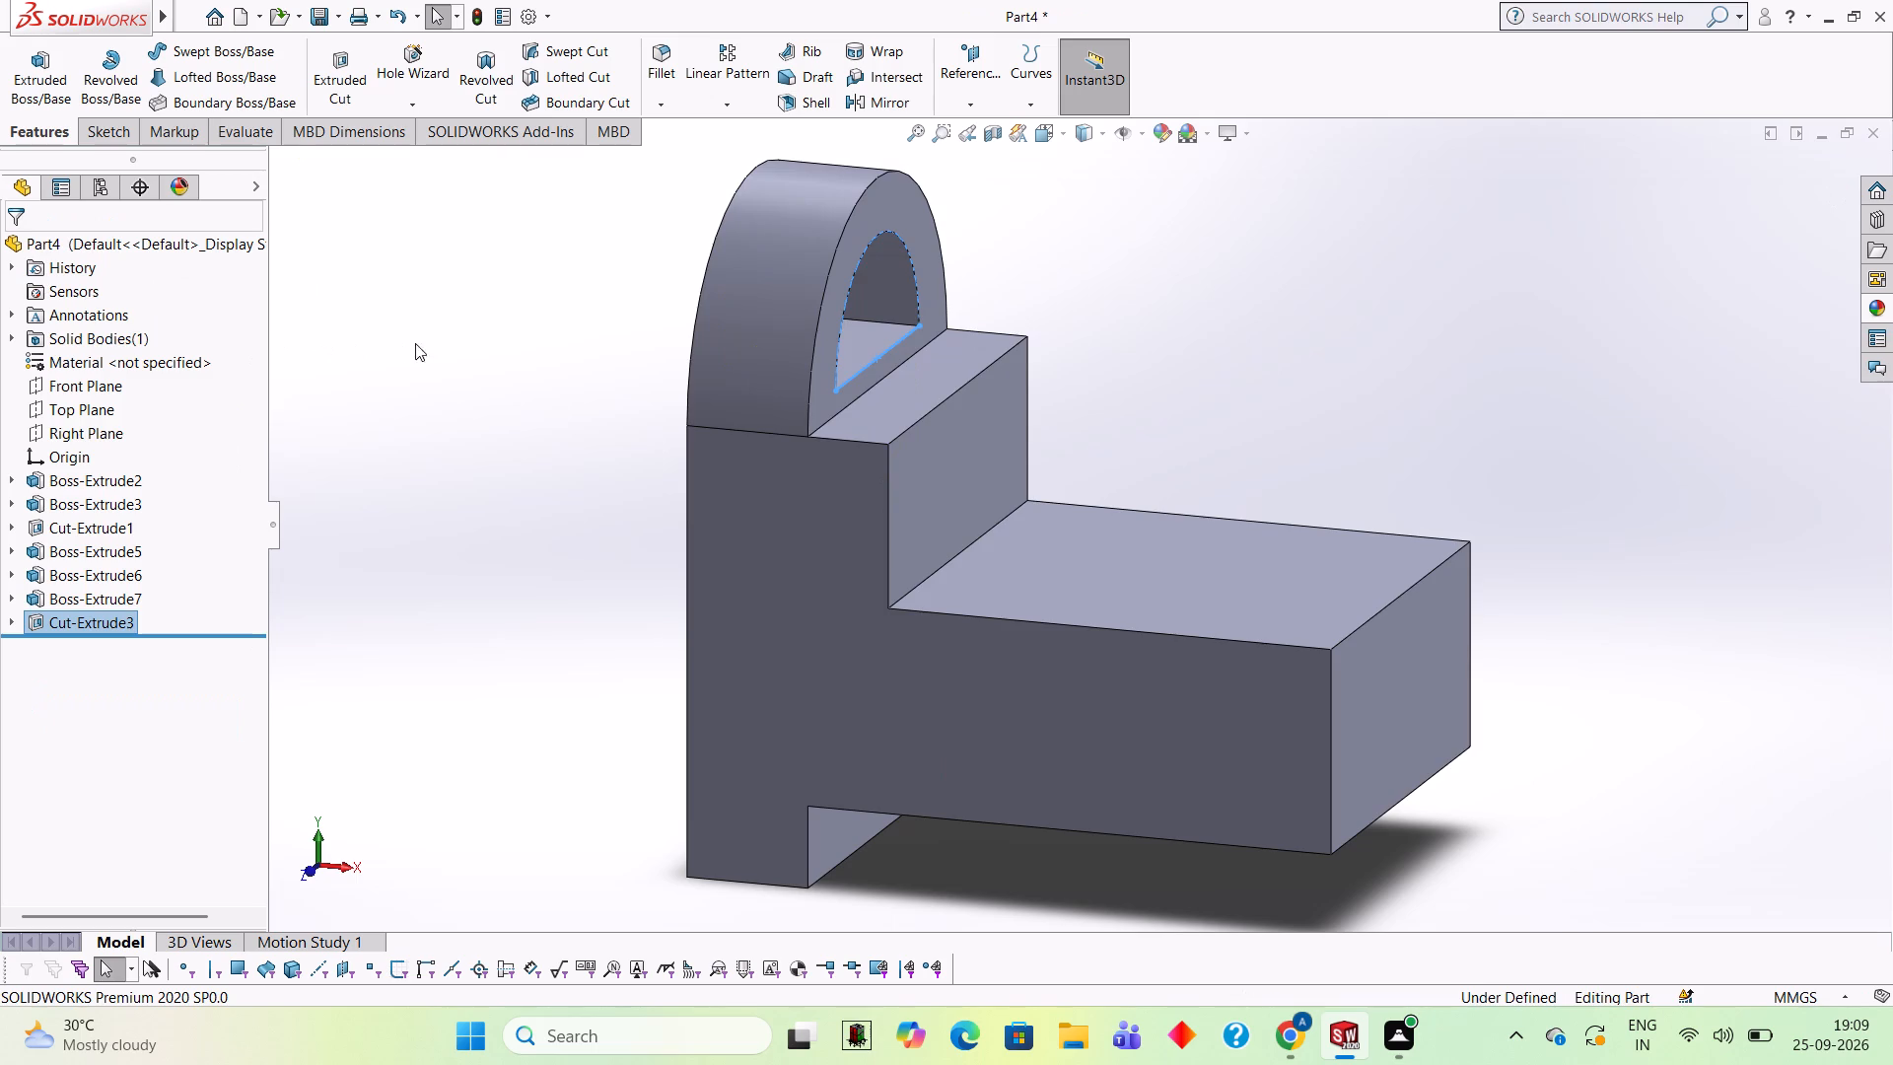
Examine the semicircular opening and the stepped body from several angles.
middle_drag(1261, 385, 1153, 351)
scroll(1178, 350, up, 1)
middle_drag(1346, 316, 1300, 319)
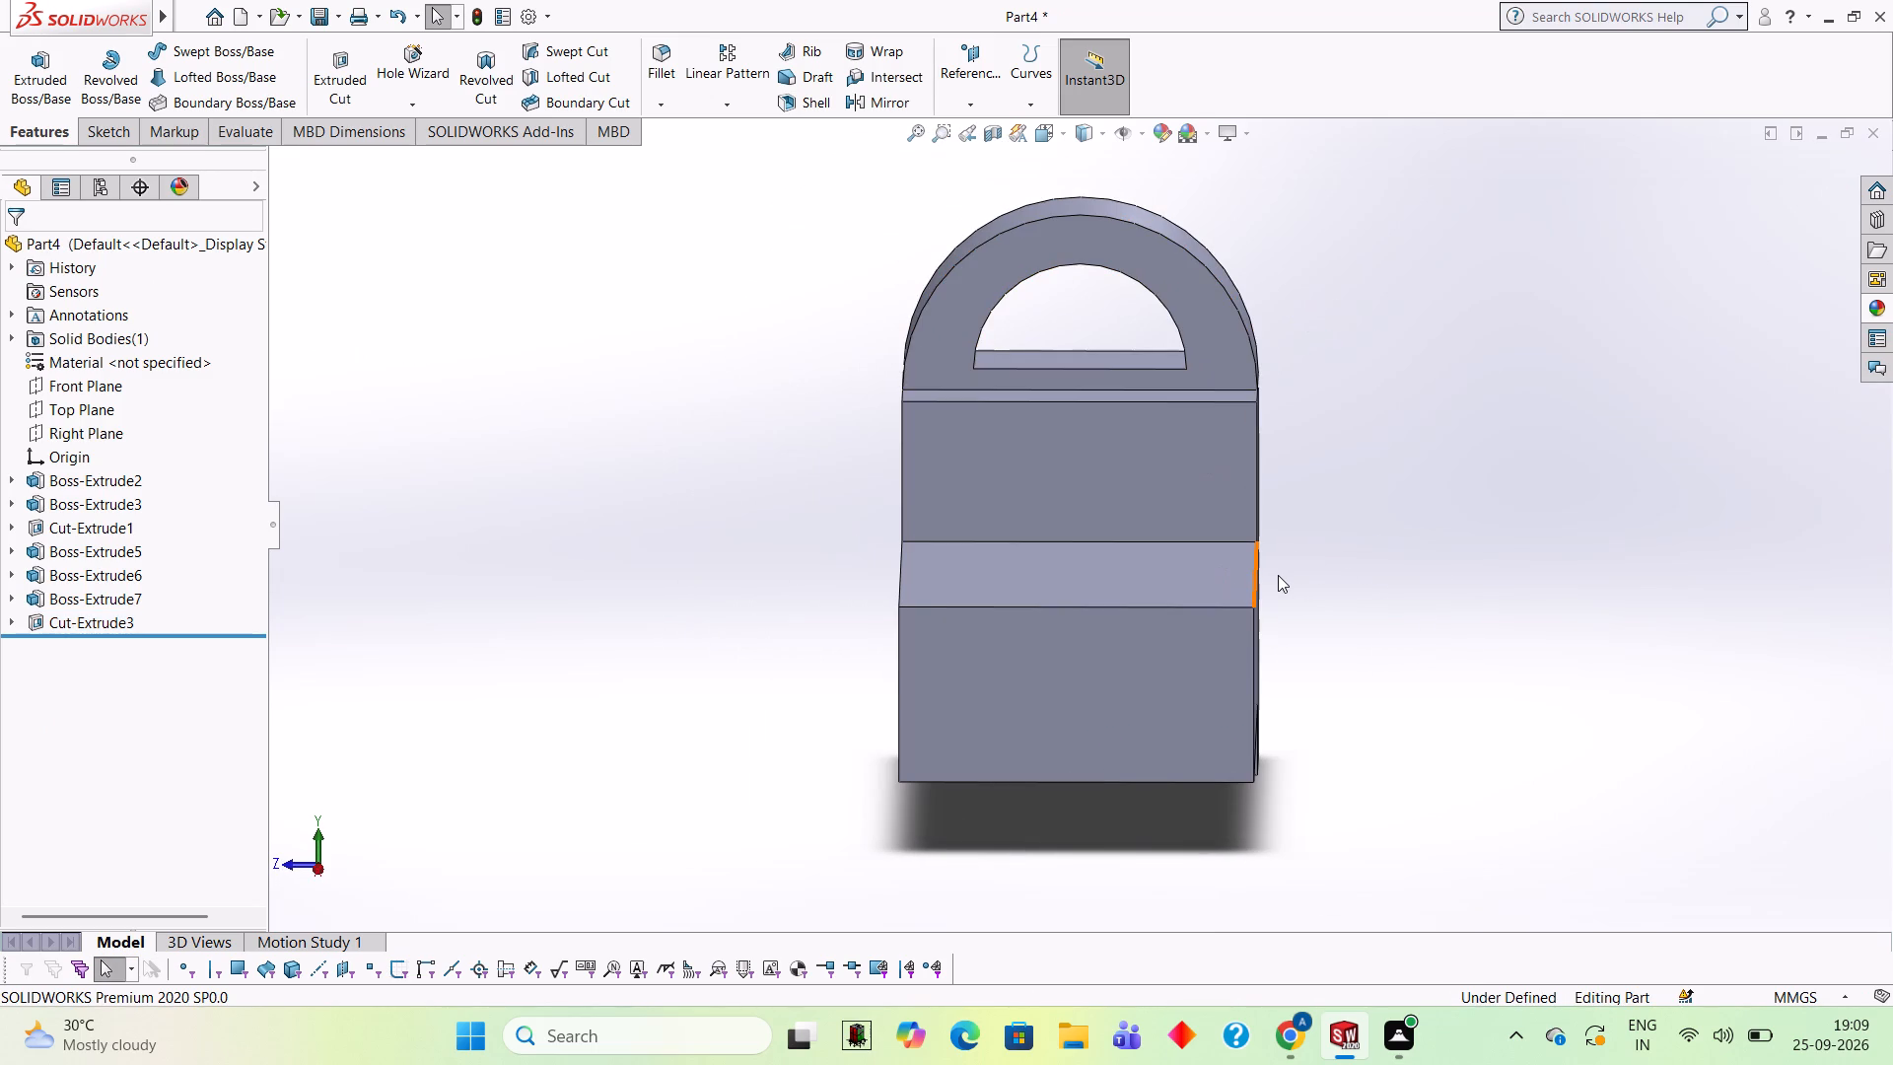
middle_drag(1389, 517, 1437, 519)
scroll(1437, 519, up, 1)
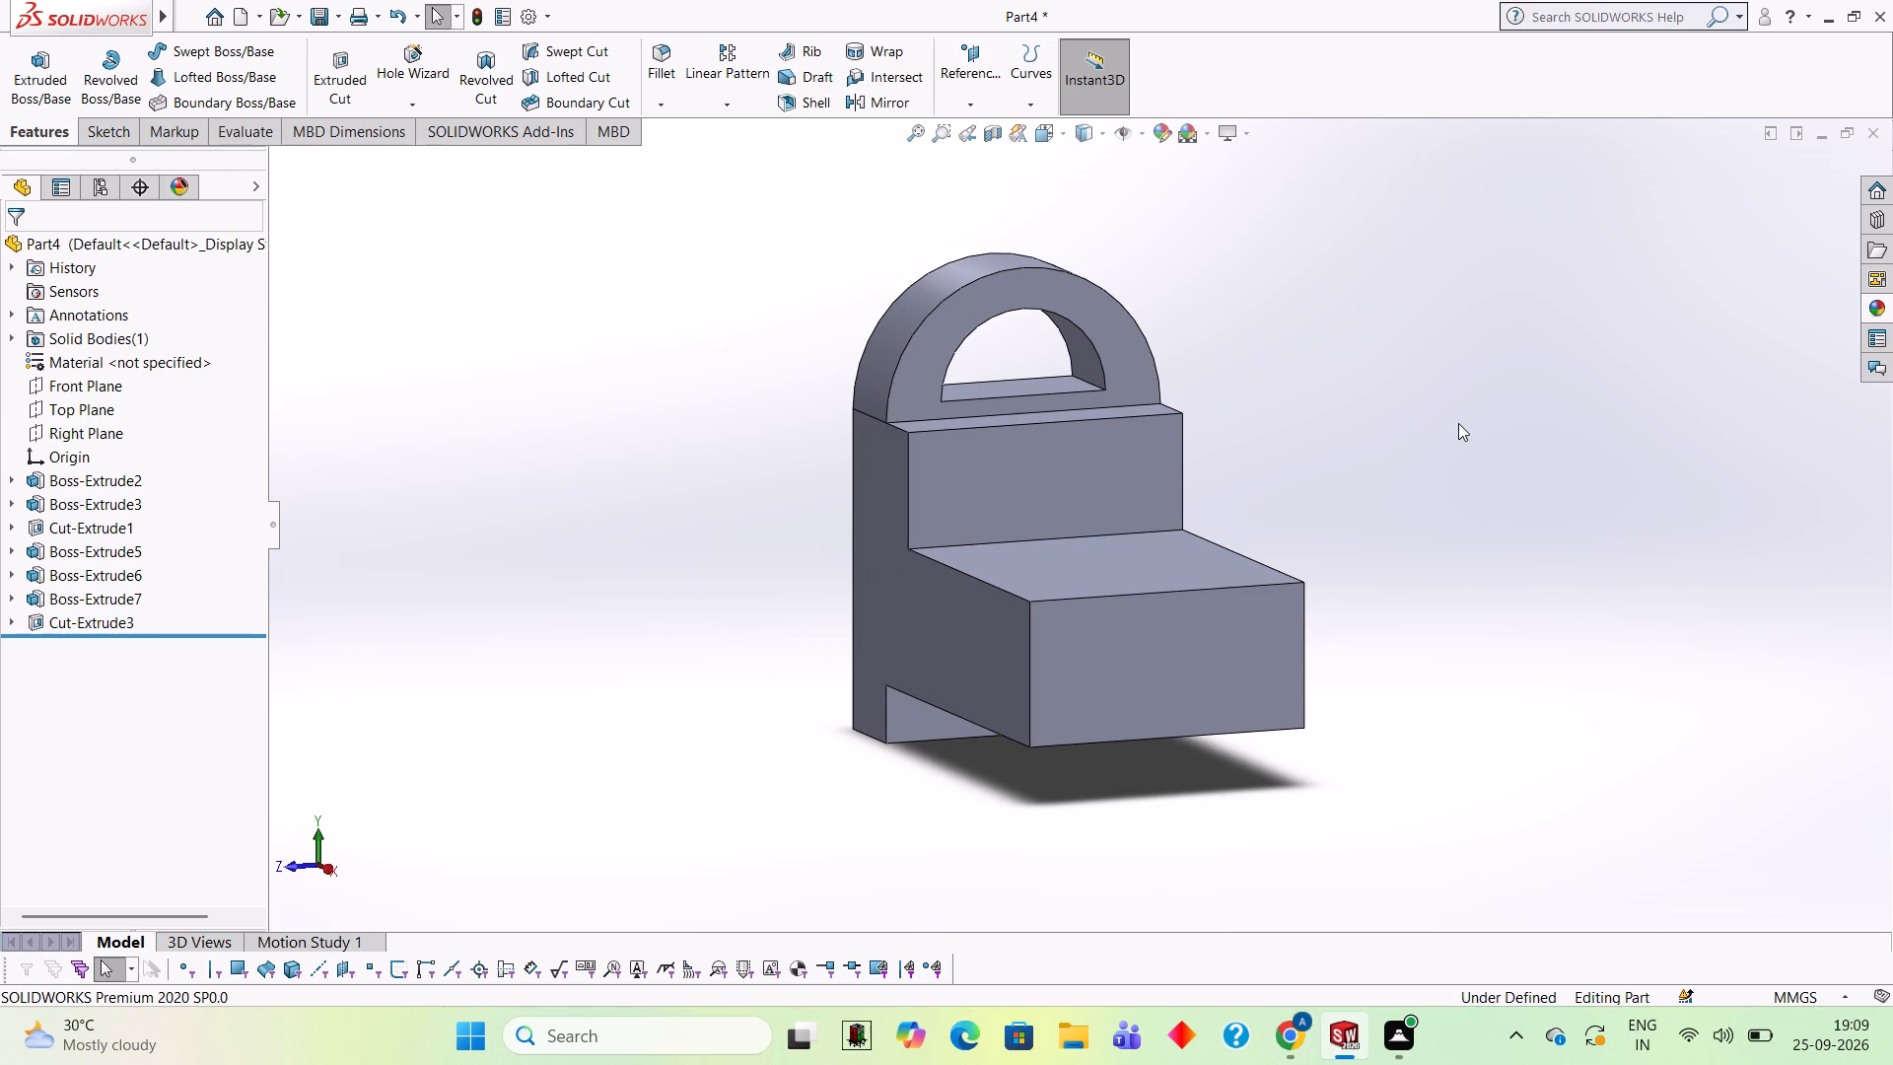
middle_drag(1458, 423, 1470, 436)
scroll(1450, 476, up, 1)
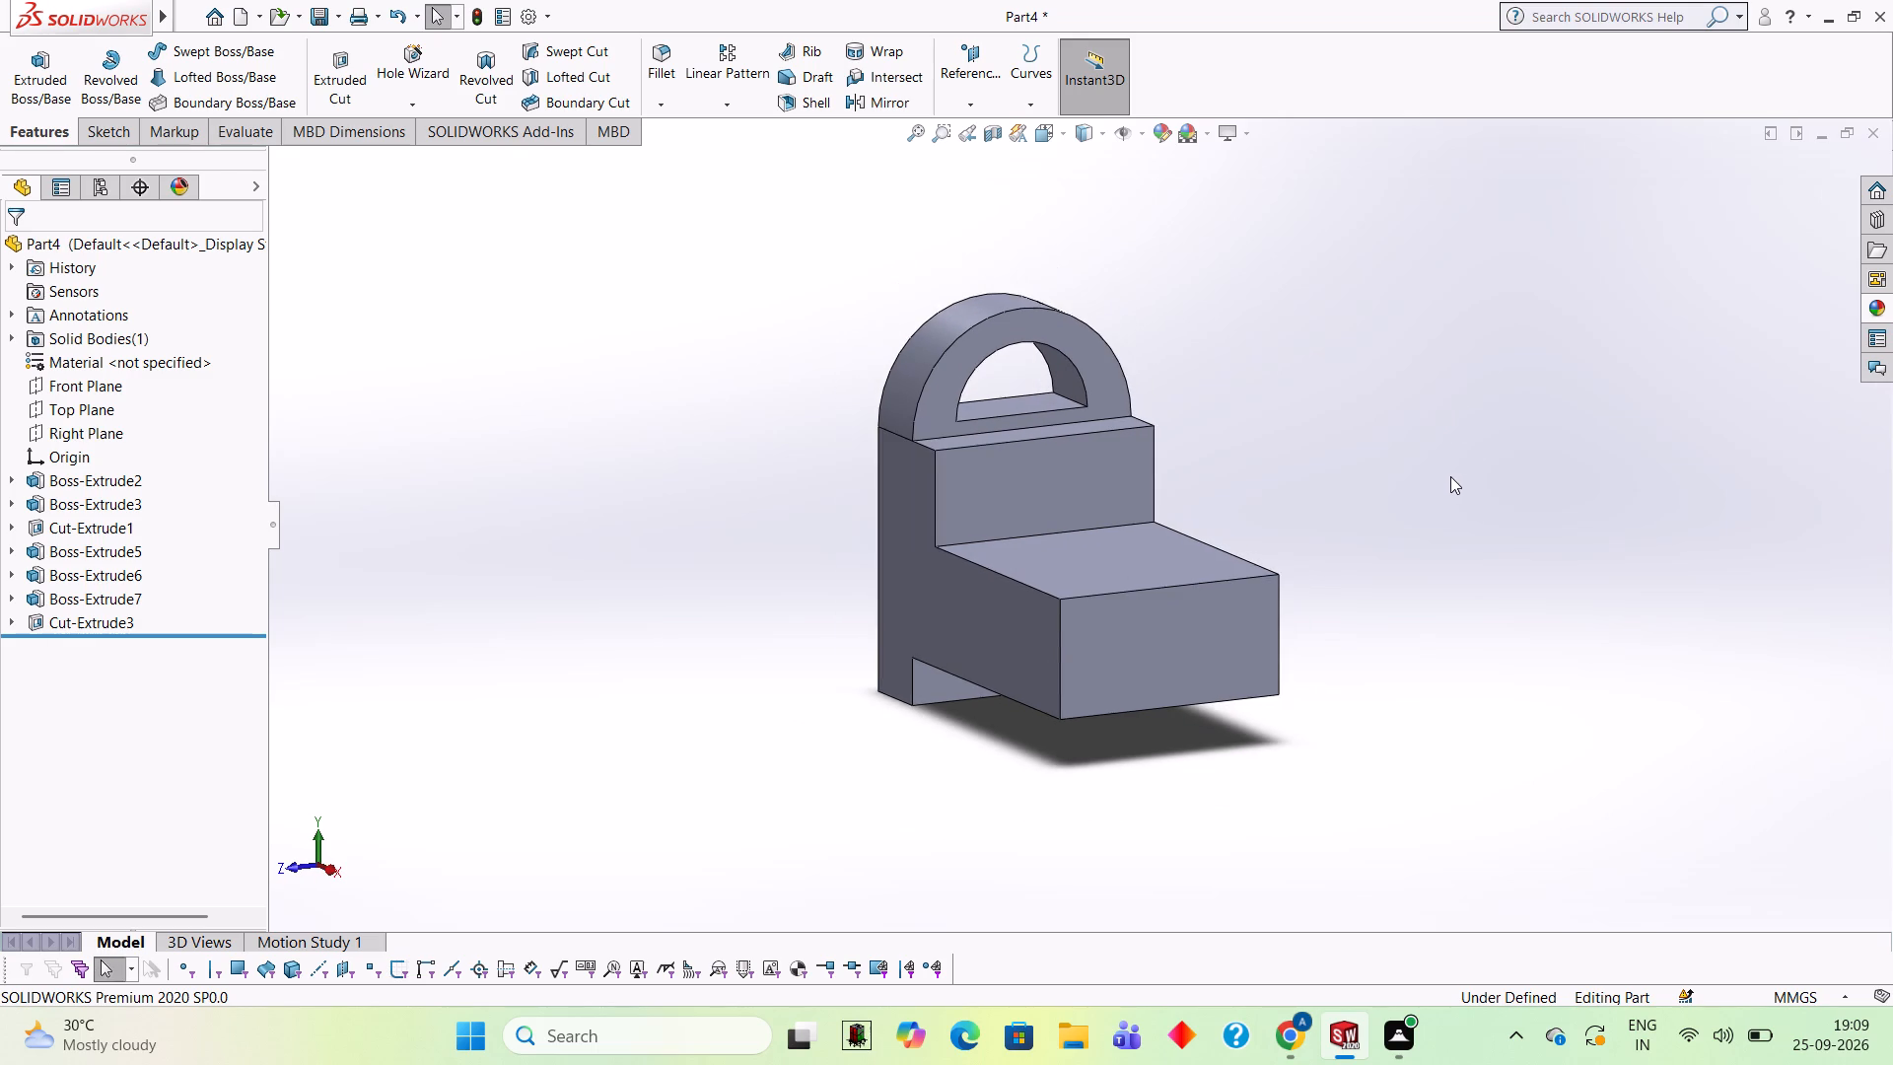
middle_click(1450, 476)
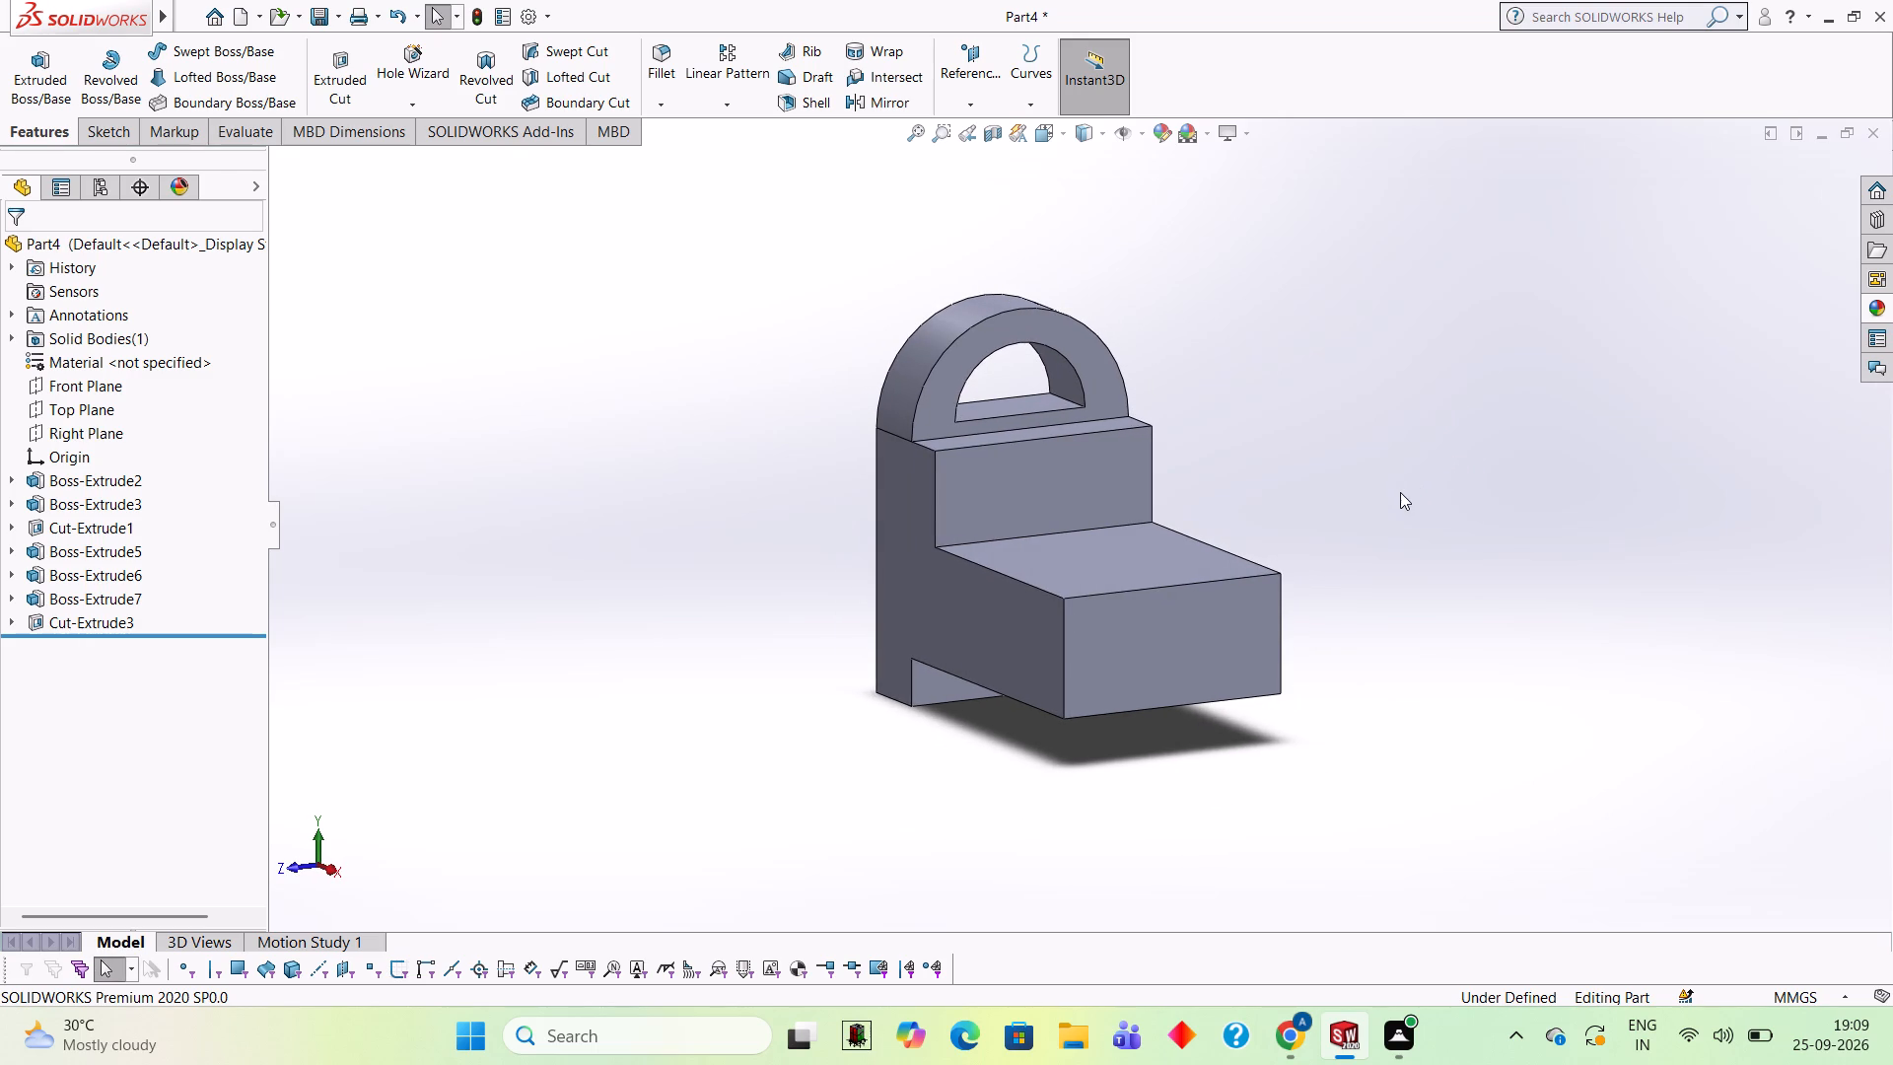
middle_drag(1407, 451, 1388, 499)
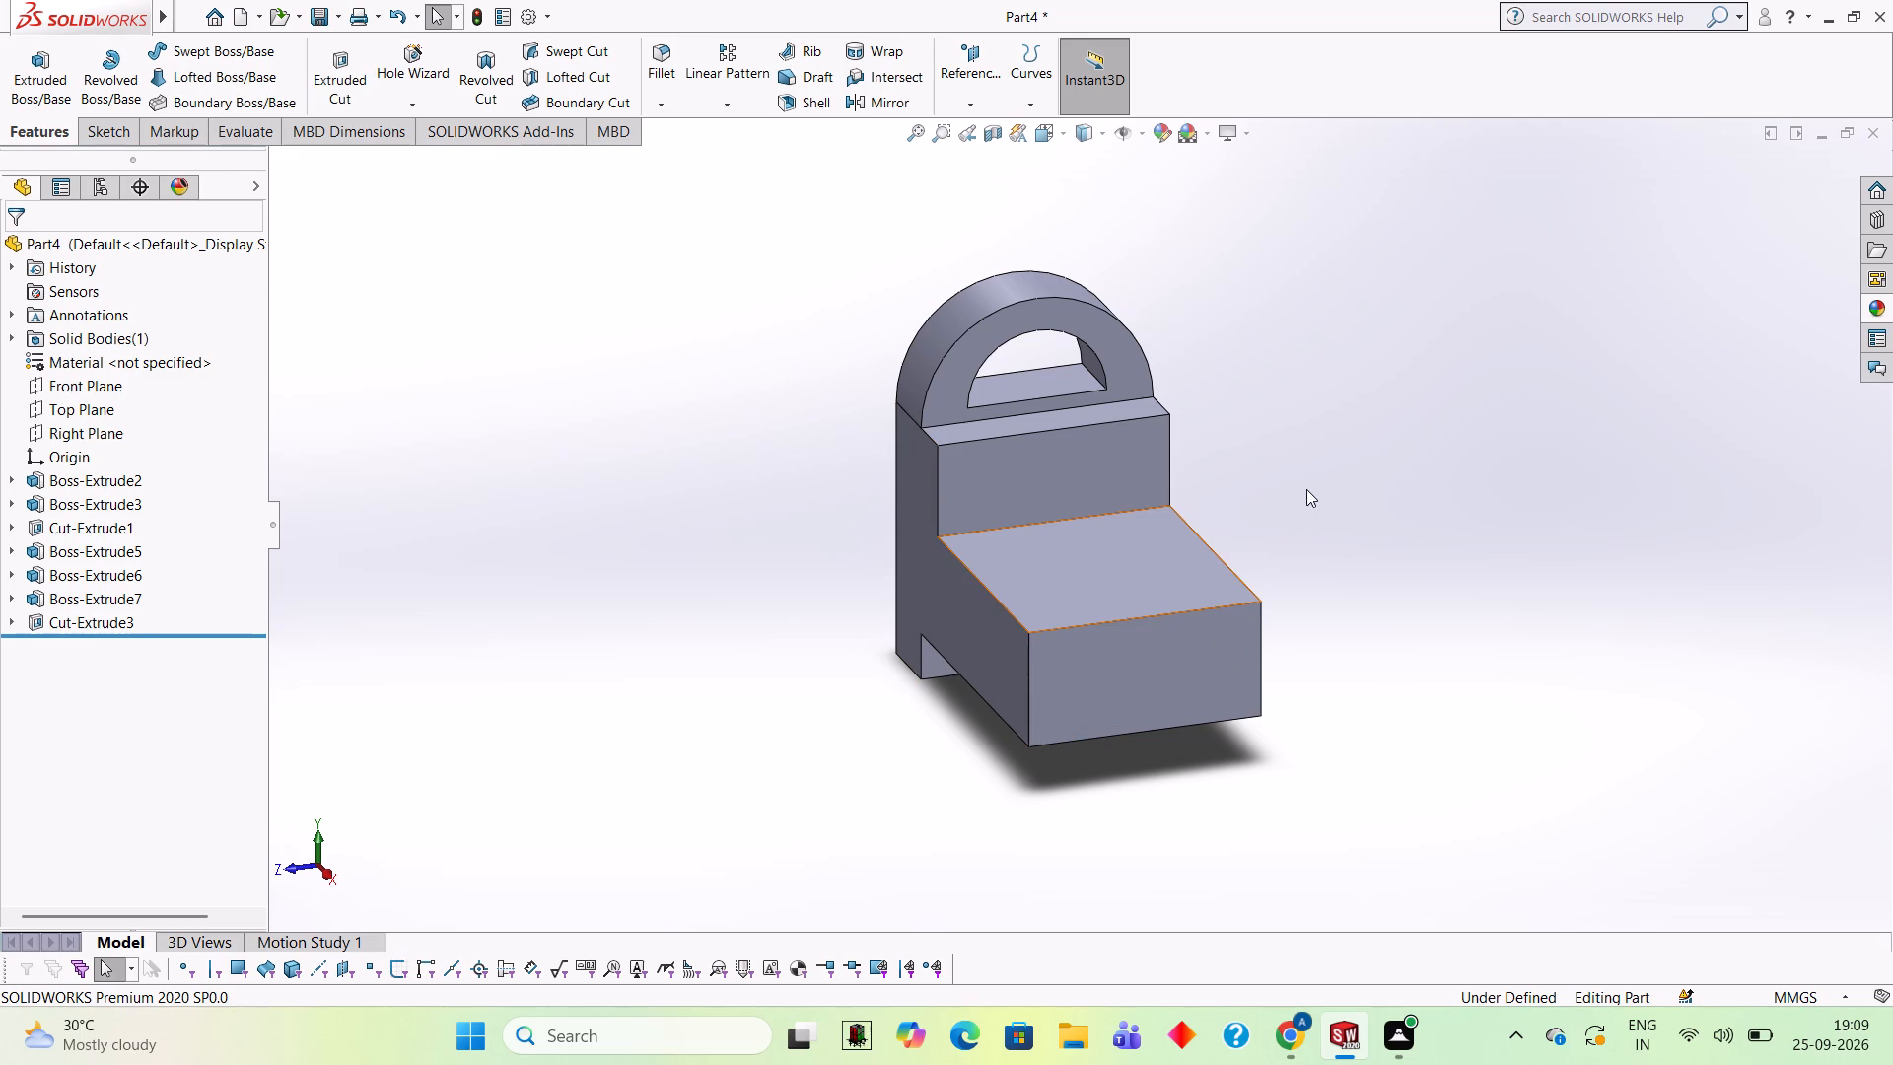
On the projecting block's top face, sketch a 30 mm diameter circle centred on the midpoint of its outer end edge.
middle_drag(1330, 435, 1042, 788)
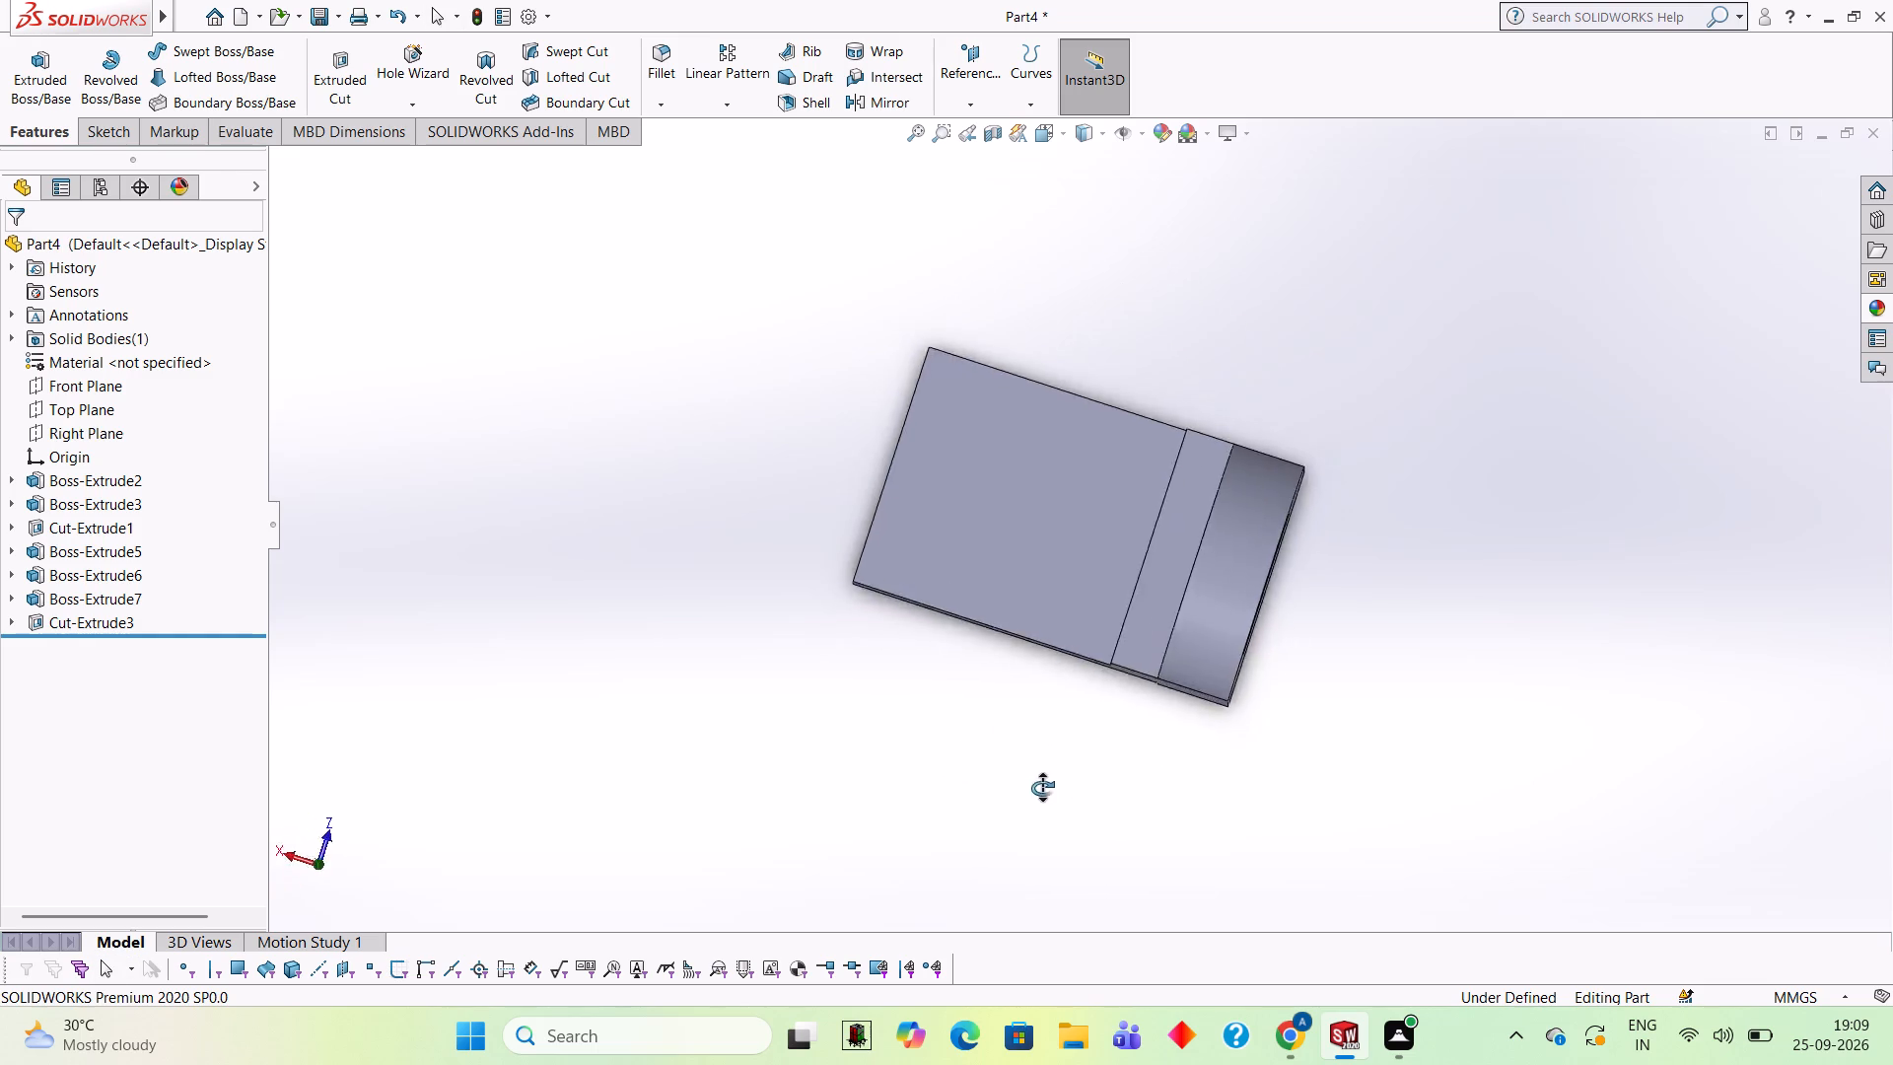
middle_drag(1042, 788, 1092, 802)
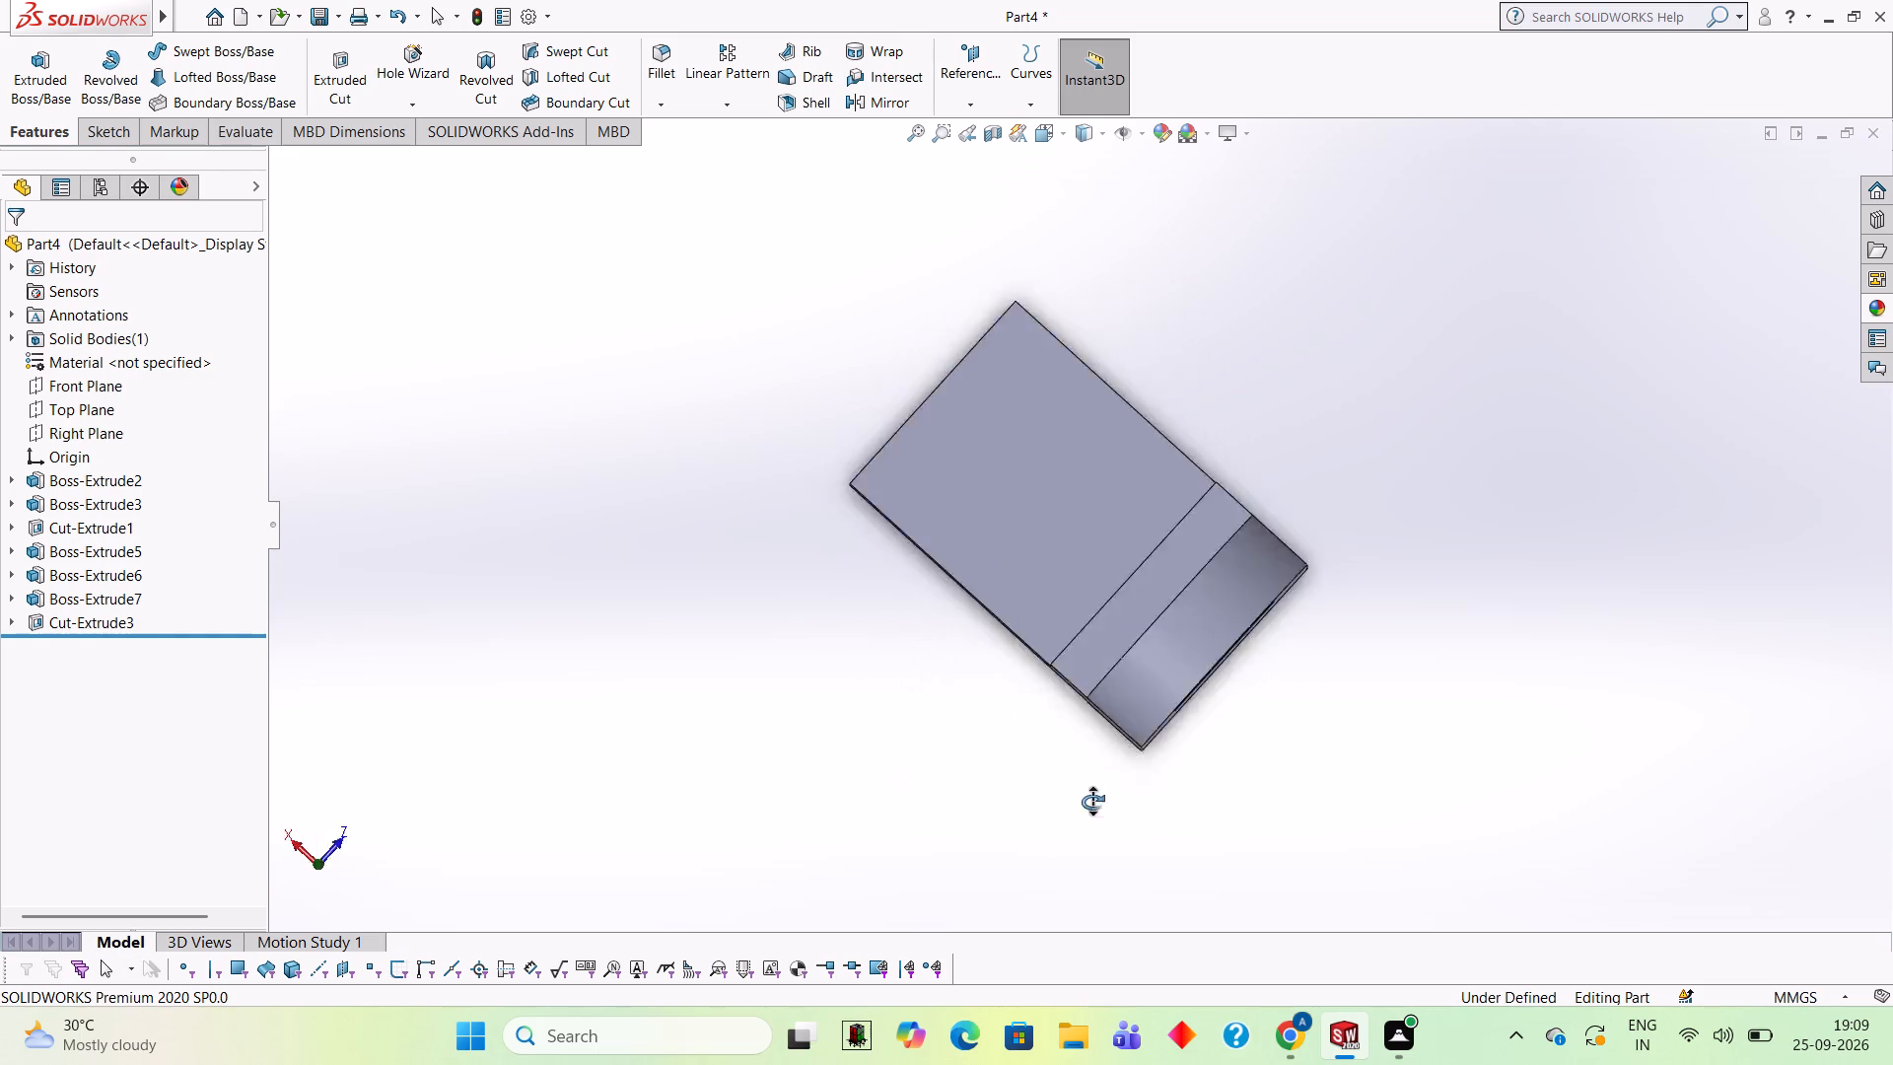
middle_drag(1092, 802, 1266, 793)
click(1104, 527)
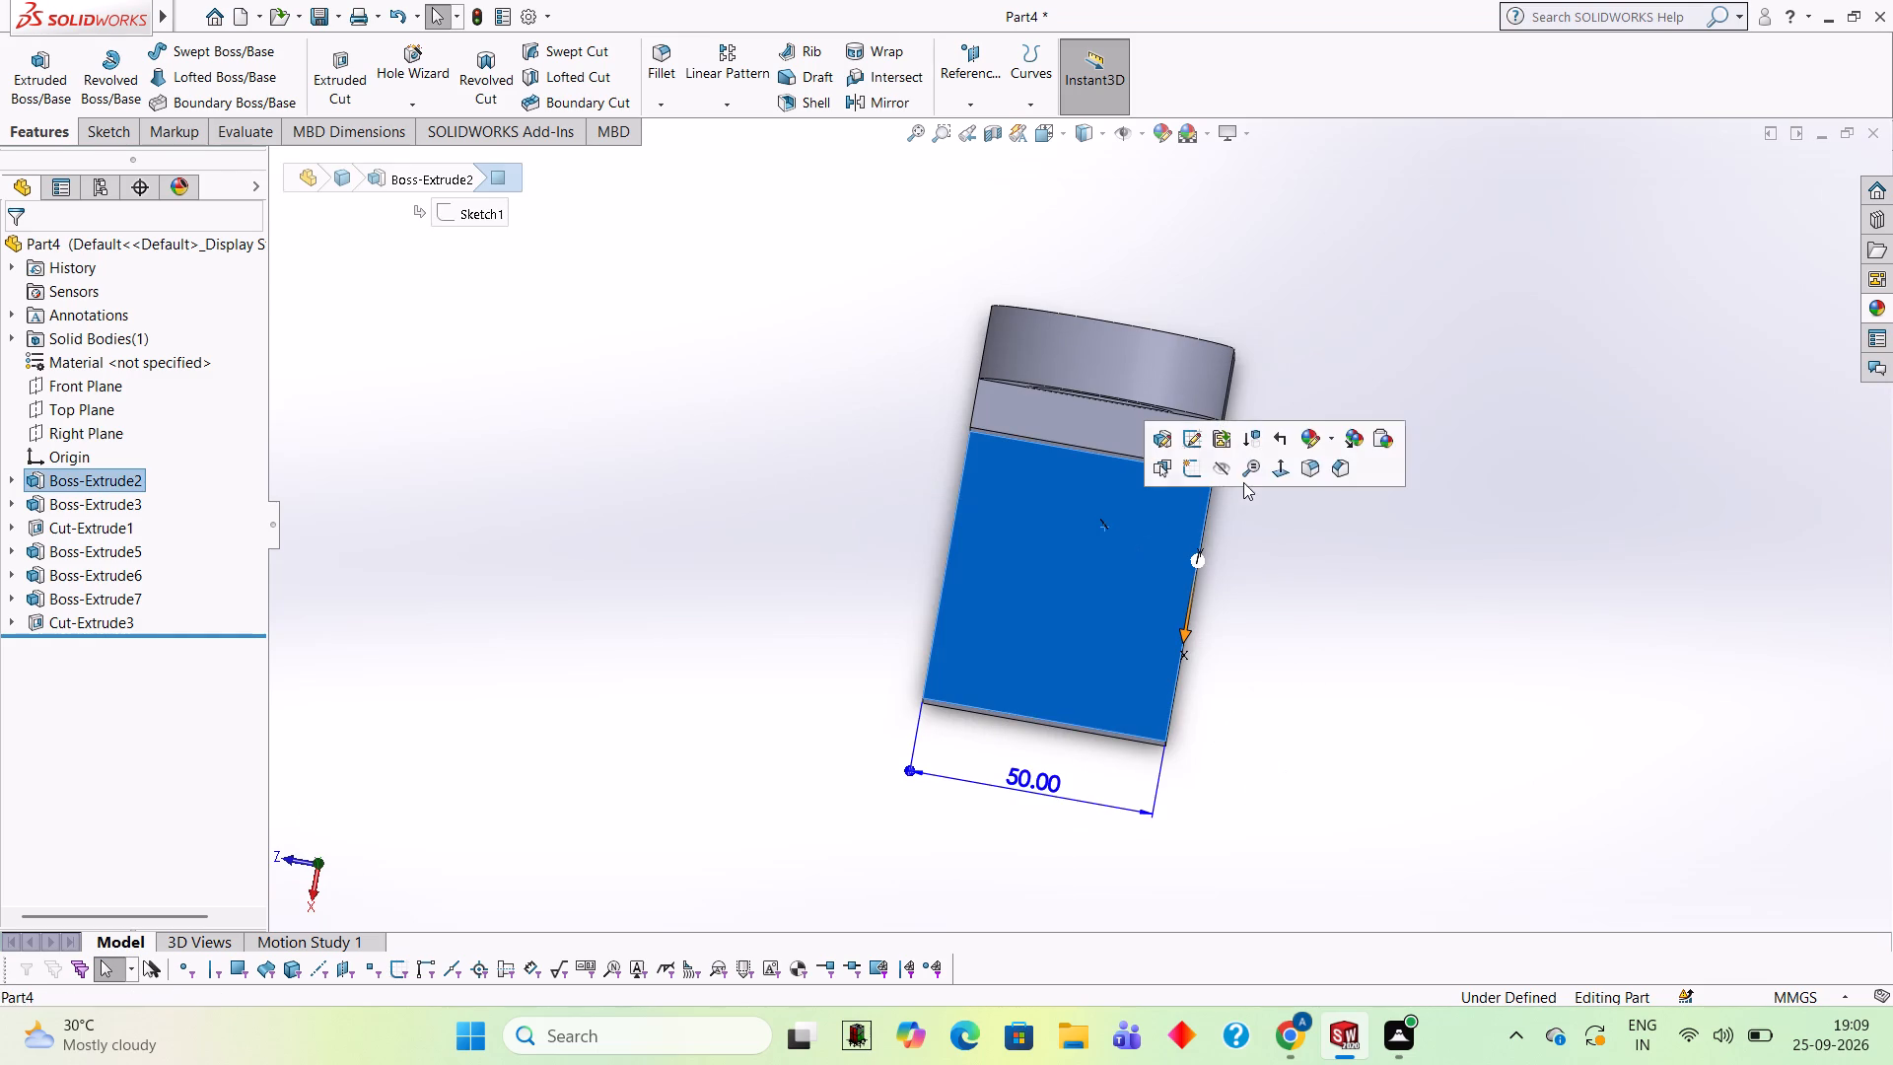
click(1189, 479)
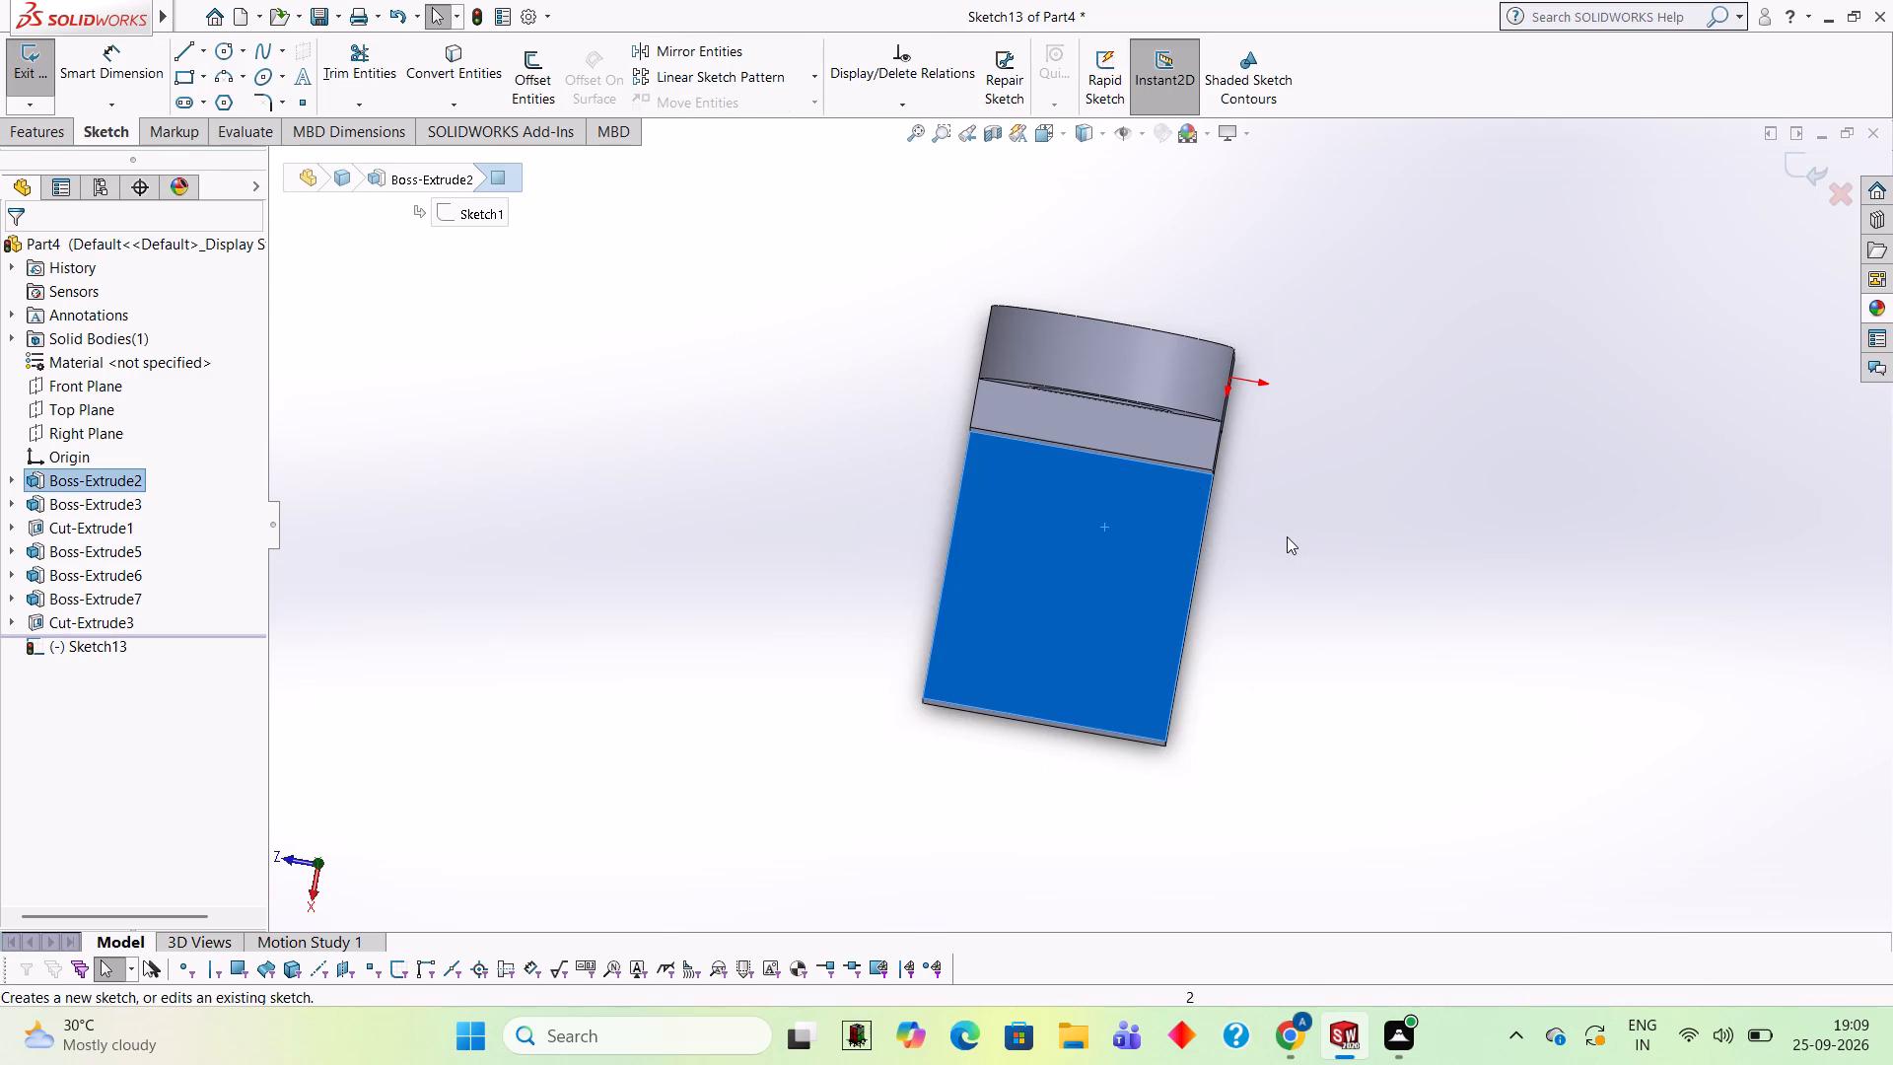
key(ctrl+8)
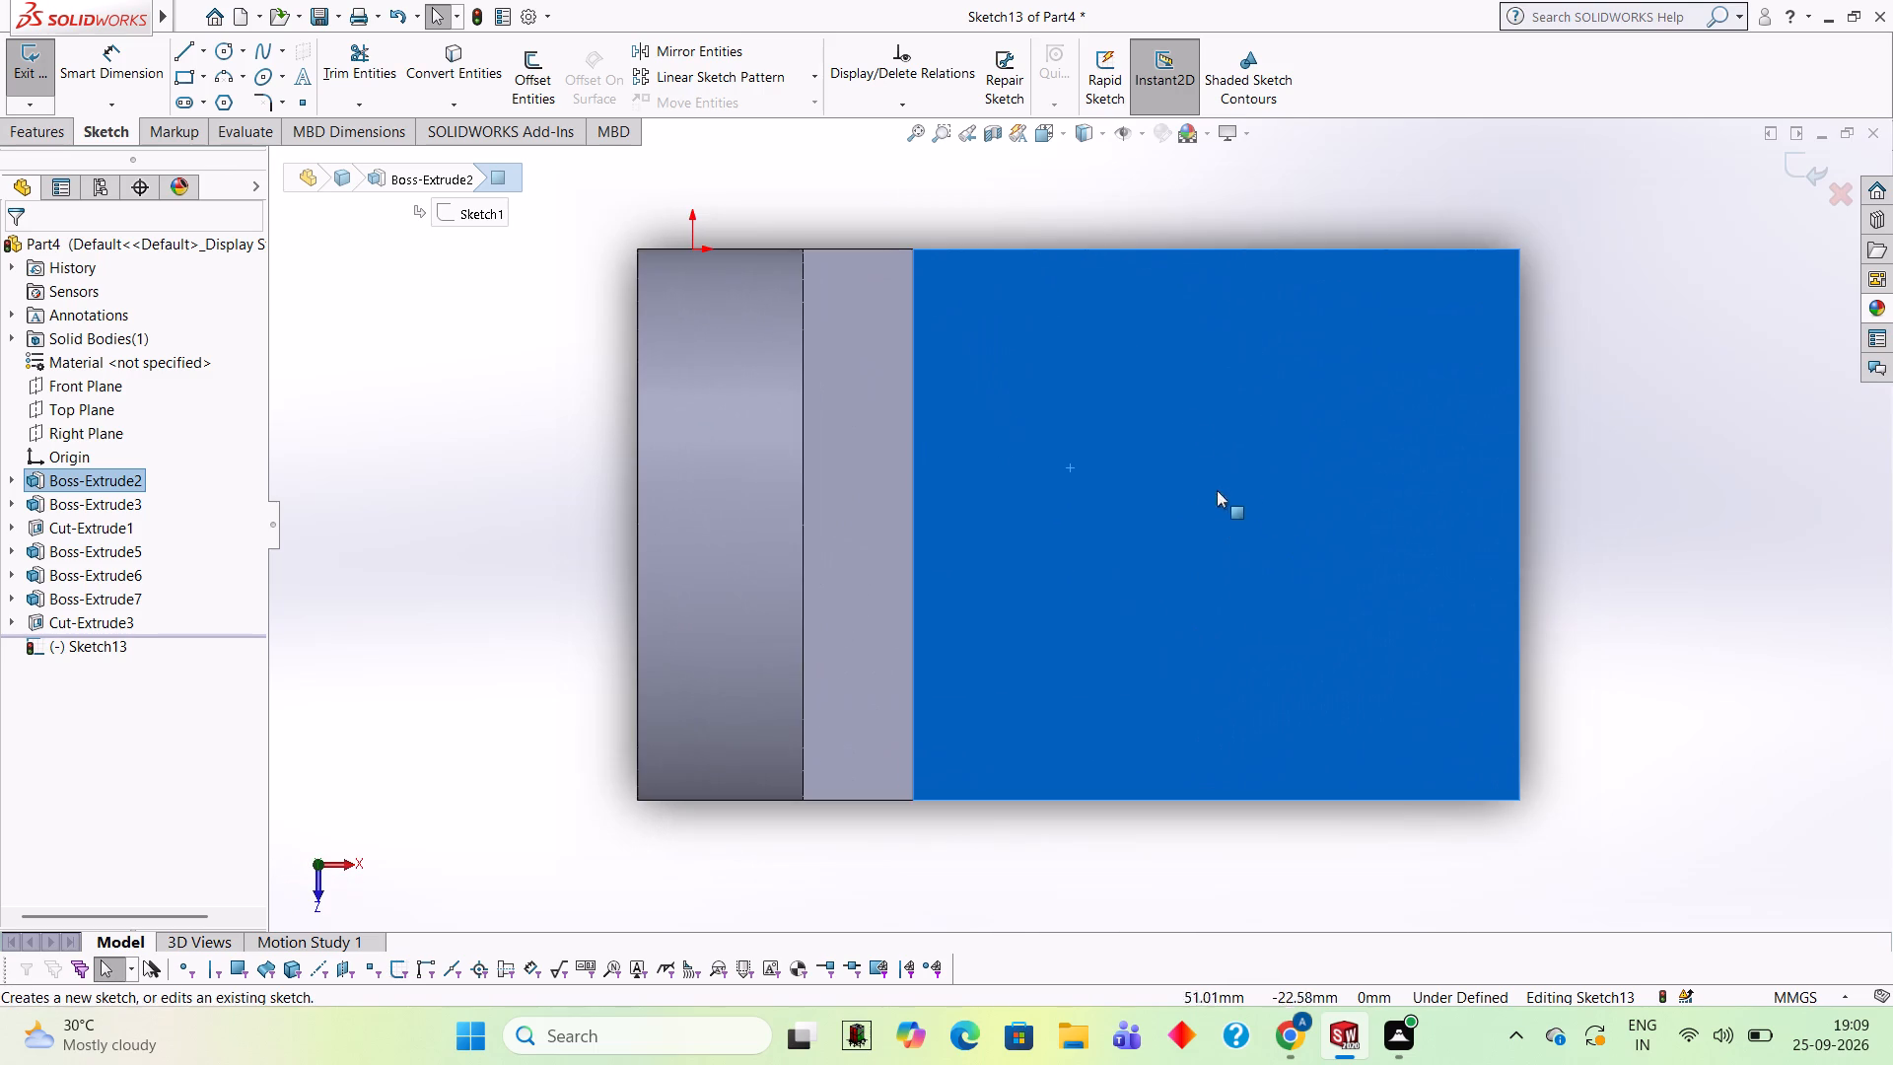
click(223, 44)
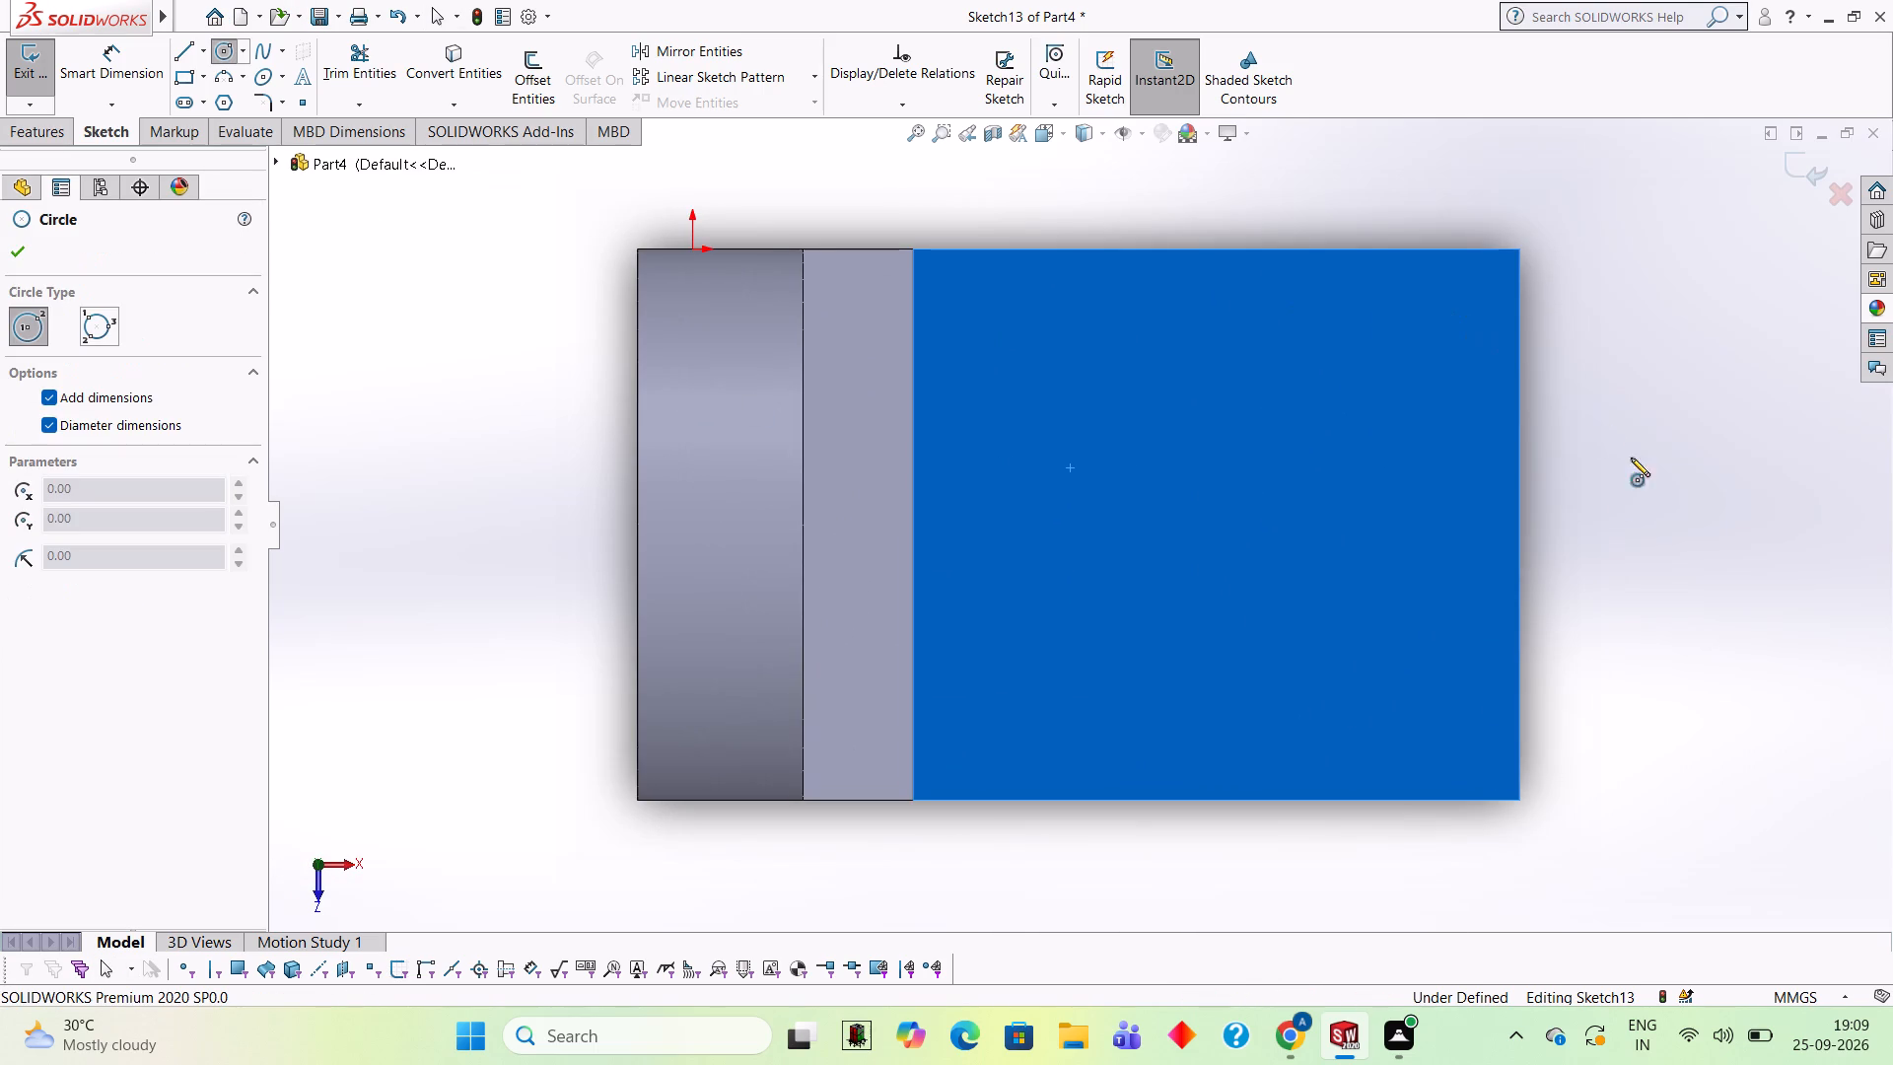
click(1517, 524)
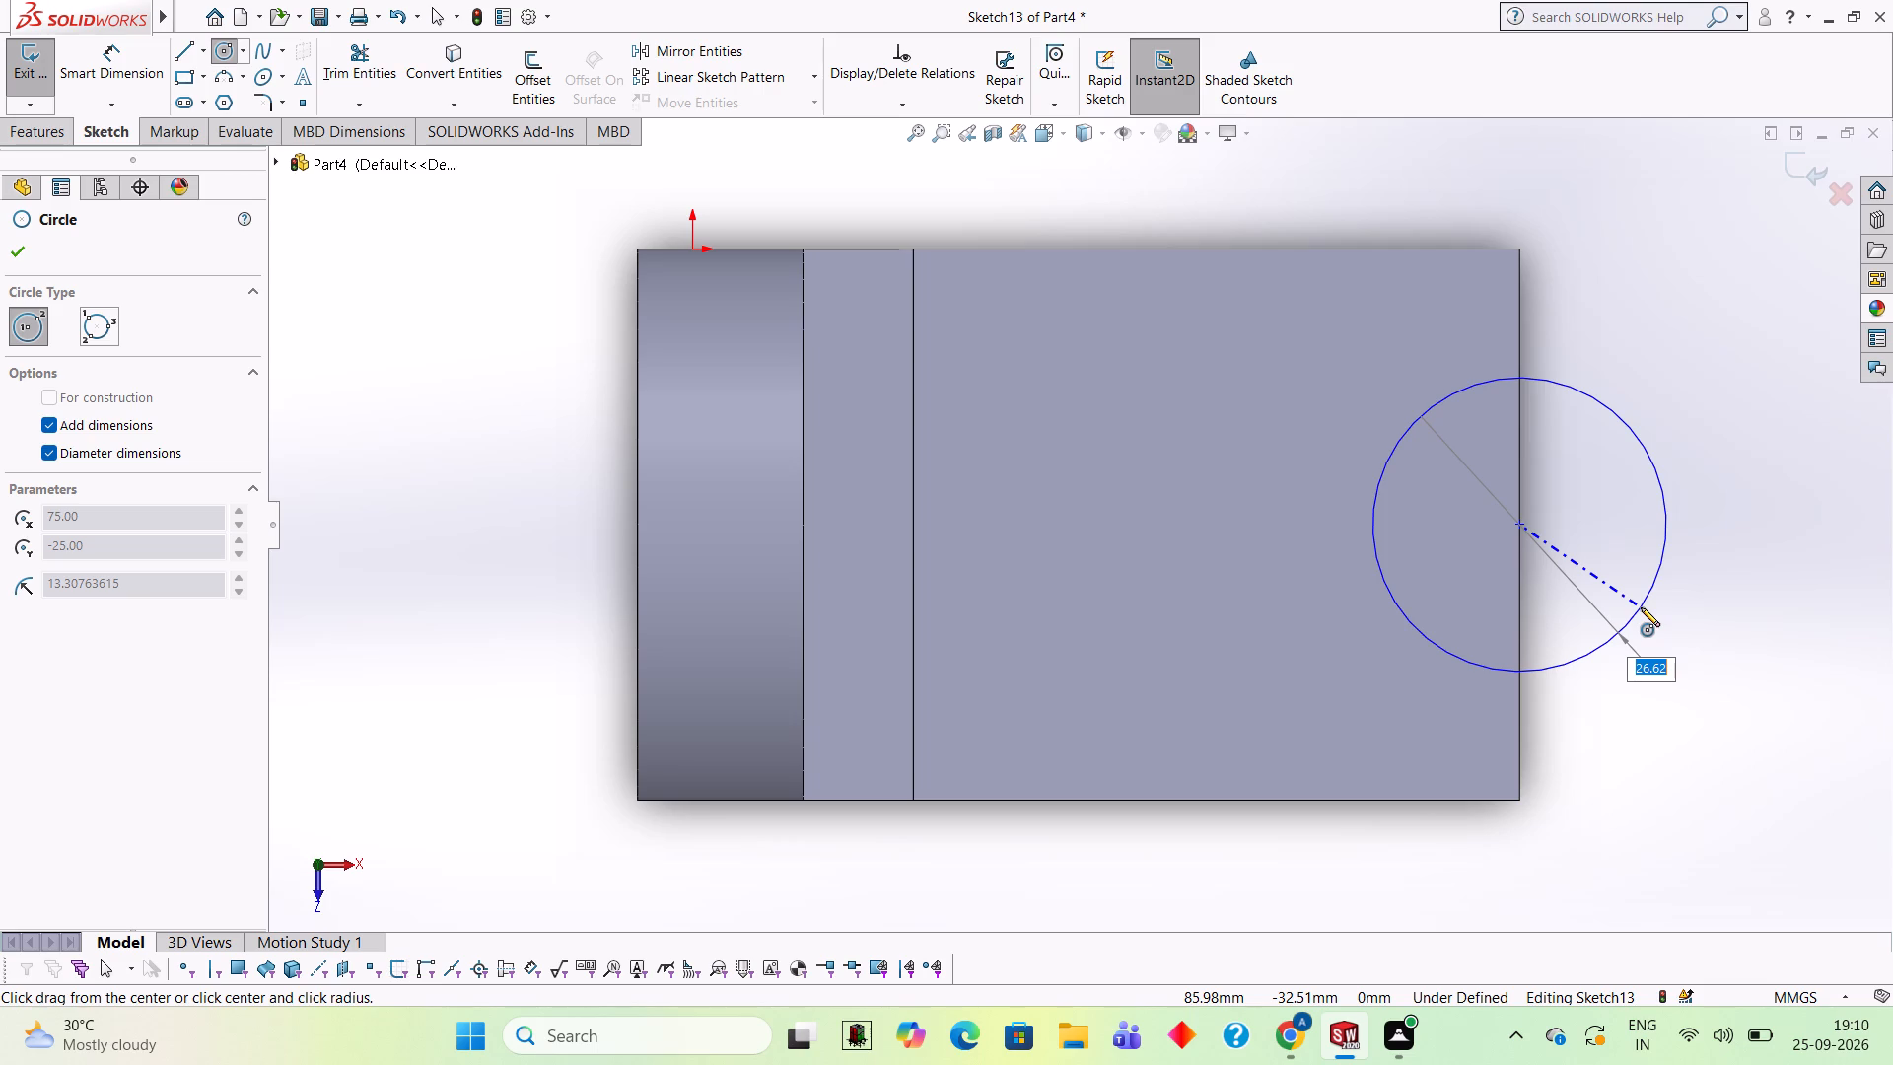
text(30)
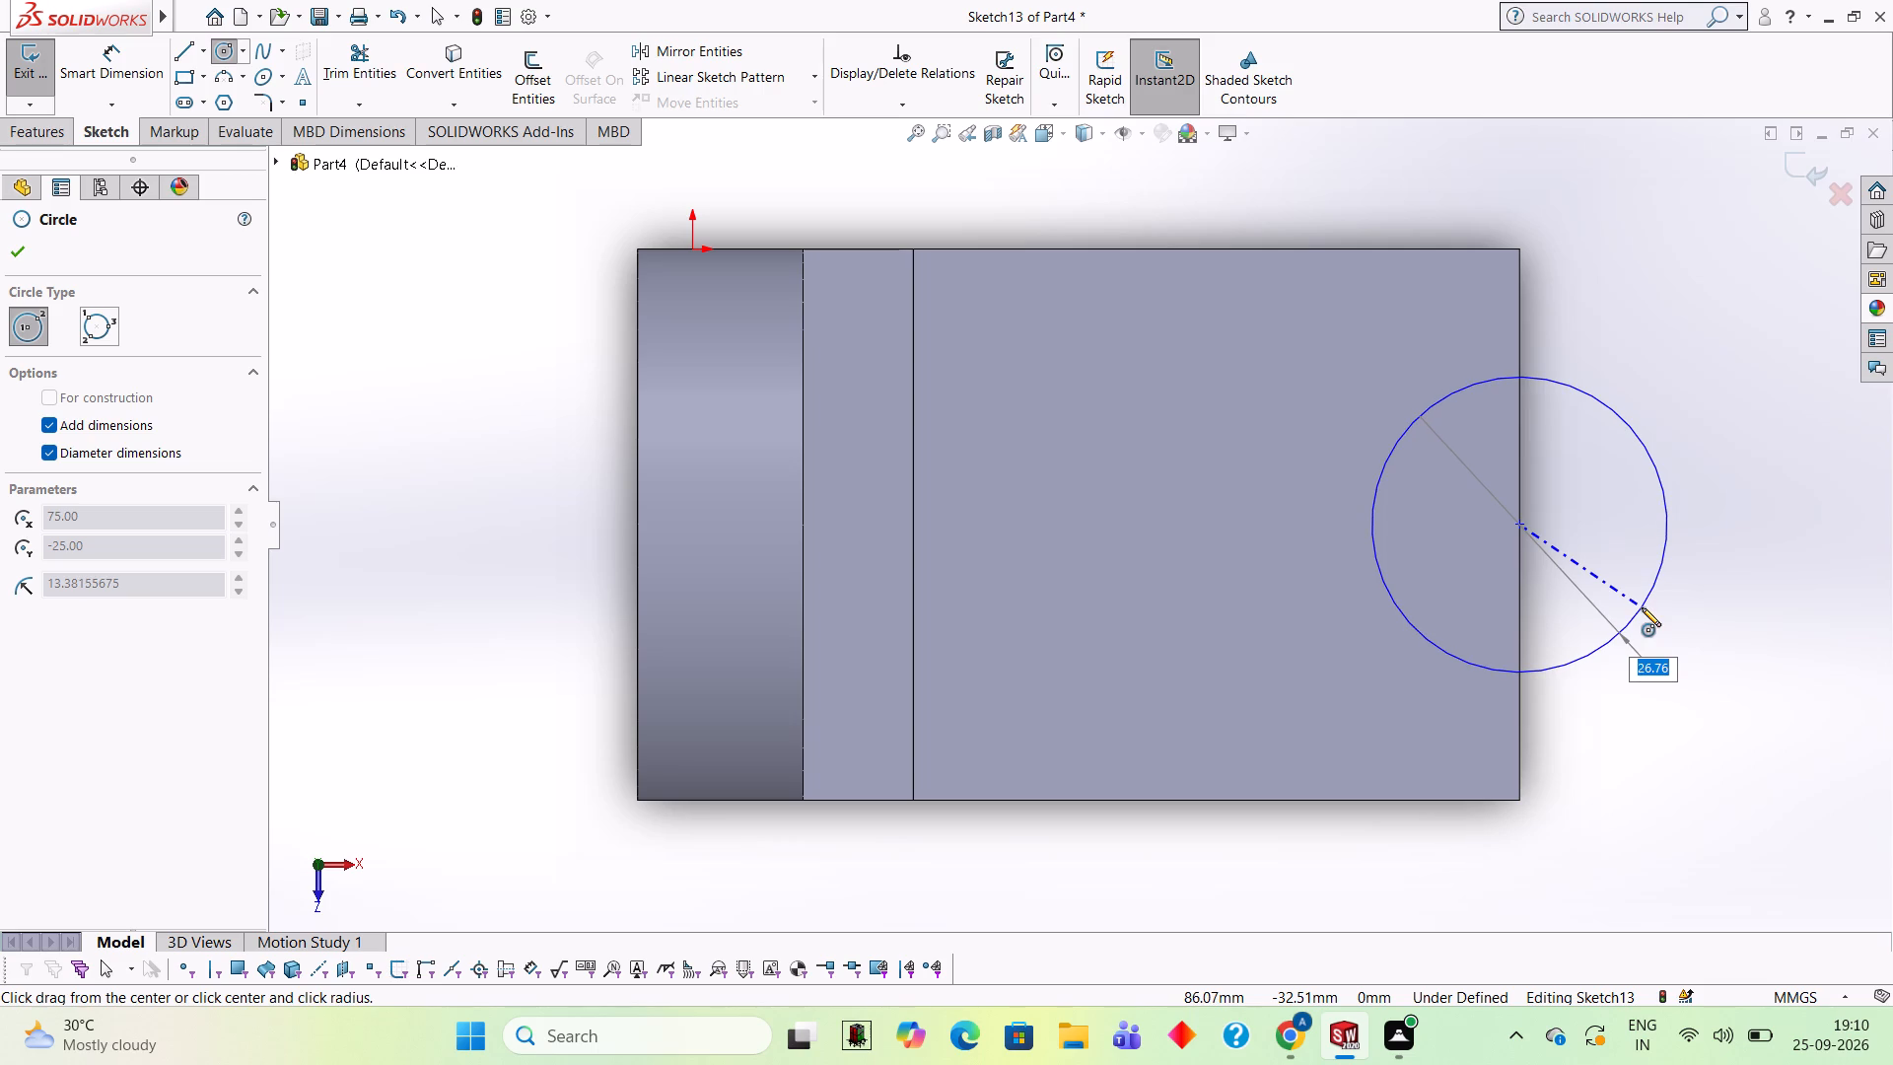
text(30)
key(Return)
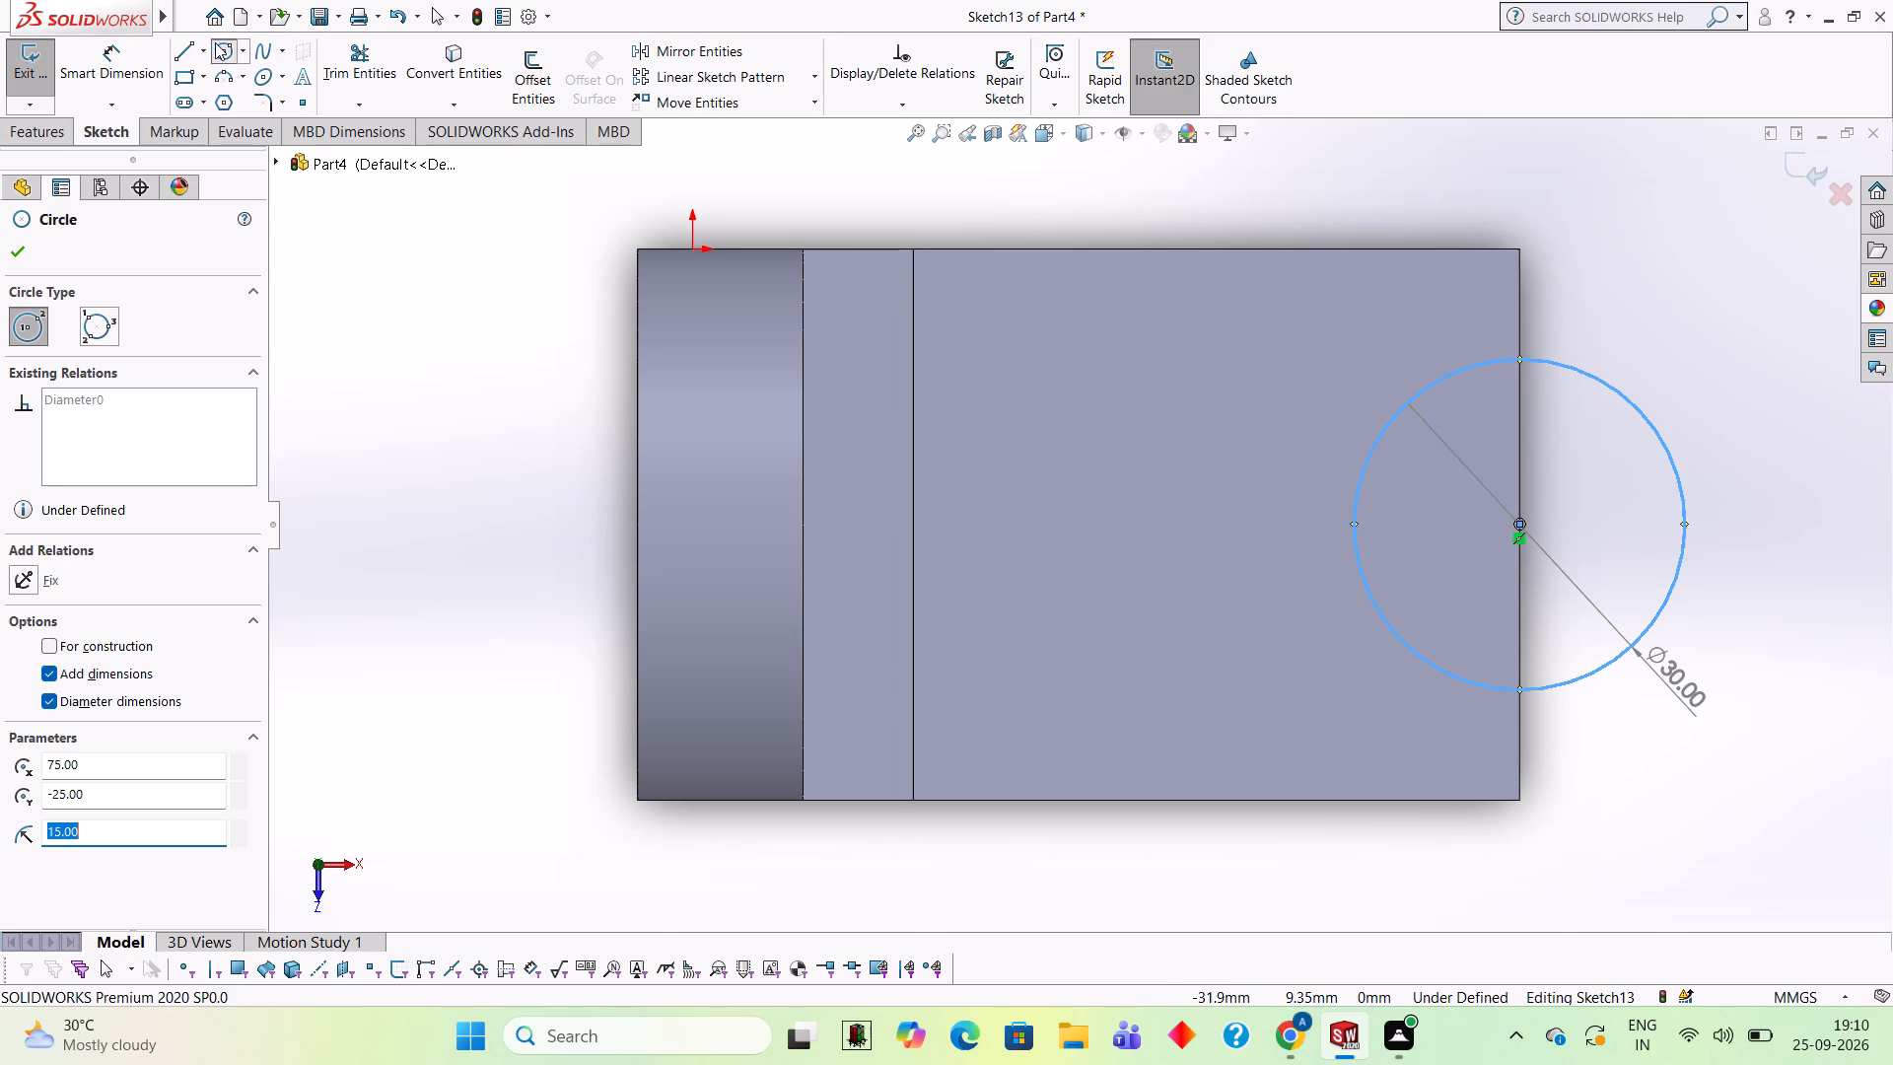
Draw a line across the circle's diameter along the end edge and trim away the half outside the block.
click(187, 49)
click(1519, 357)
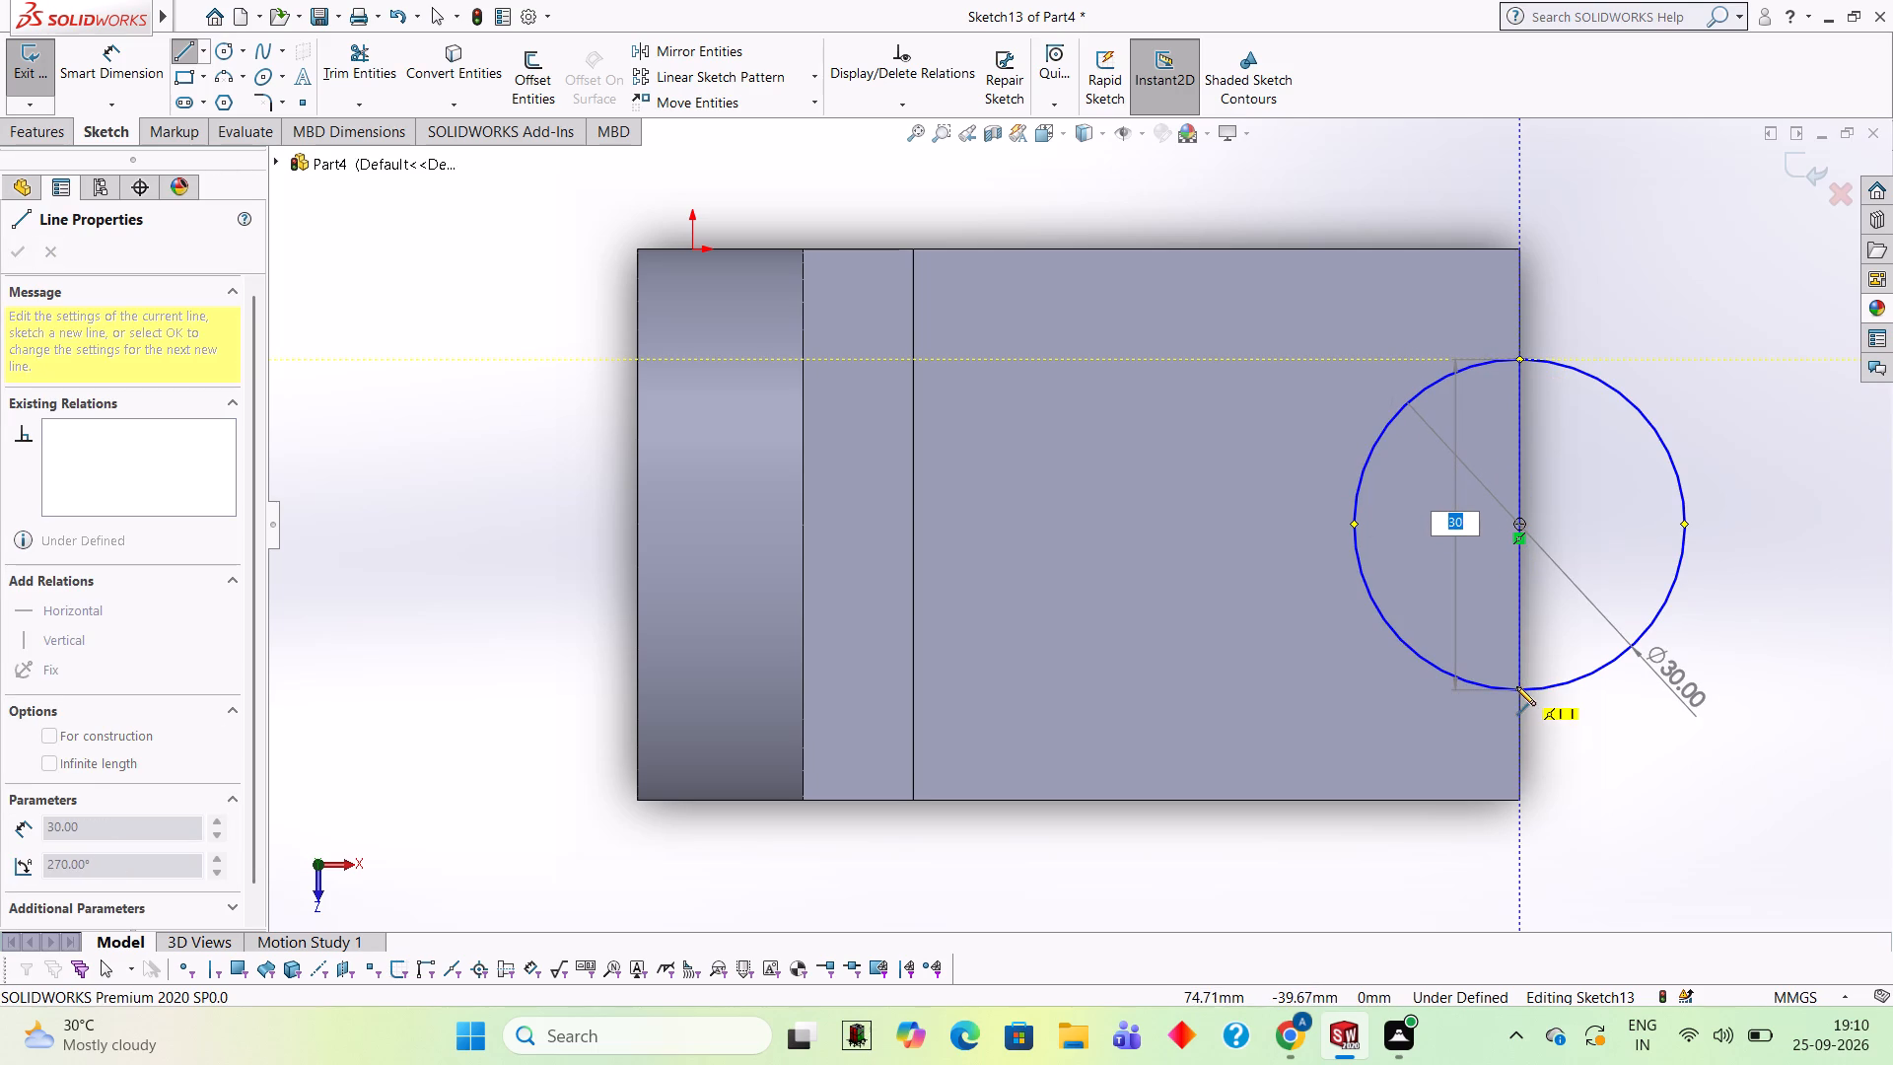
click(1520, 690)
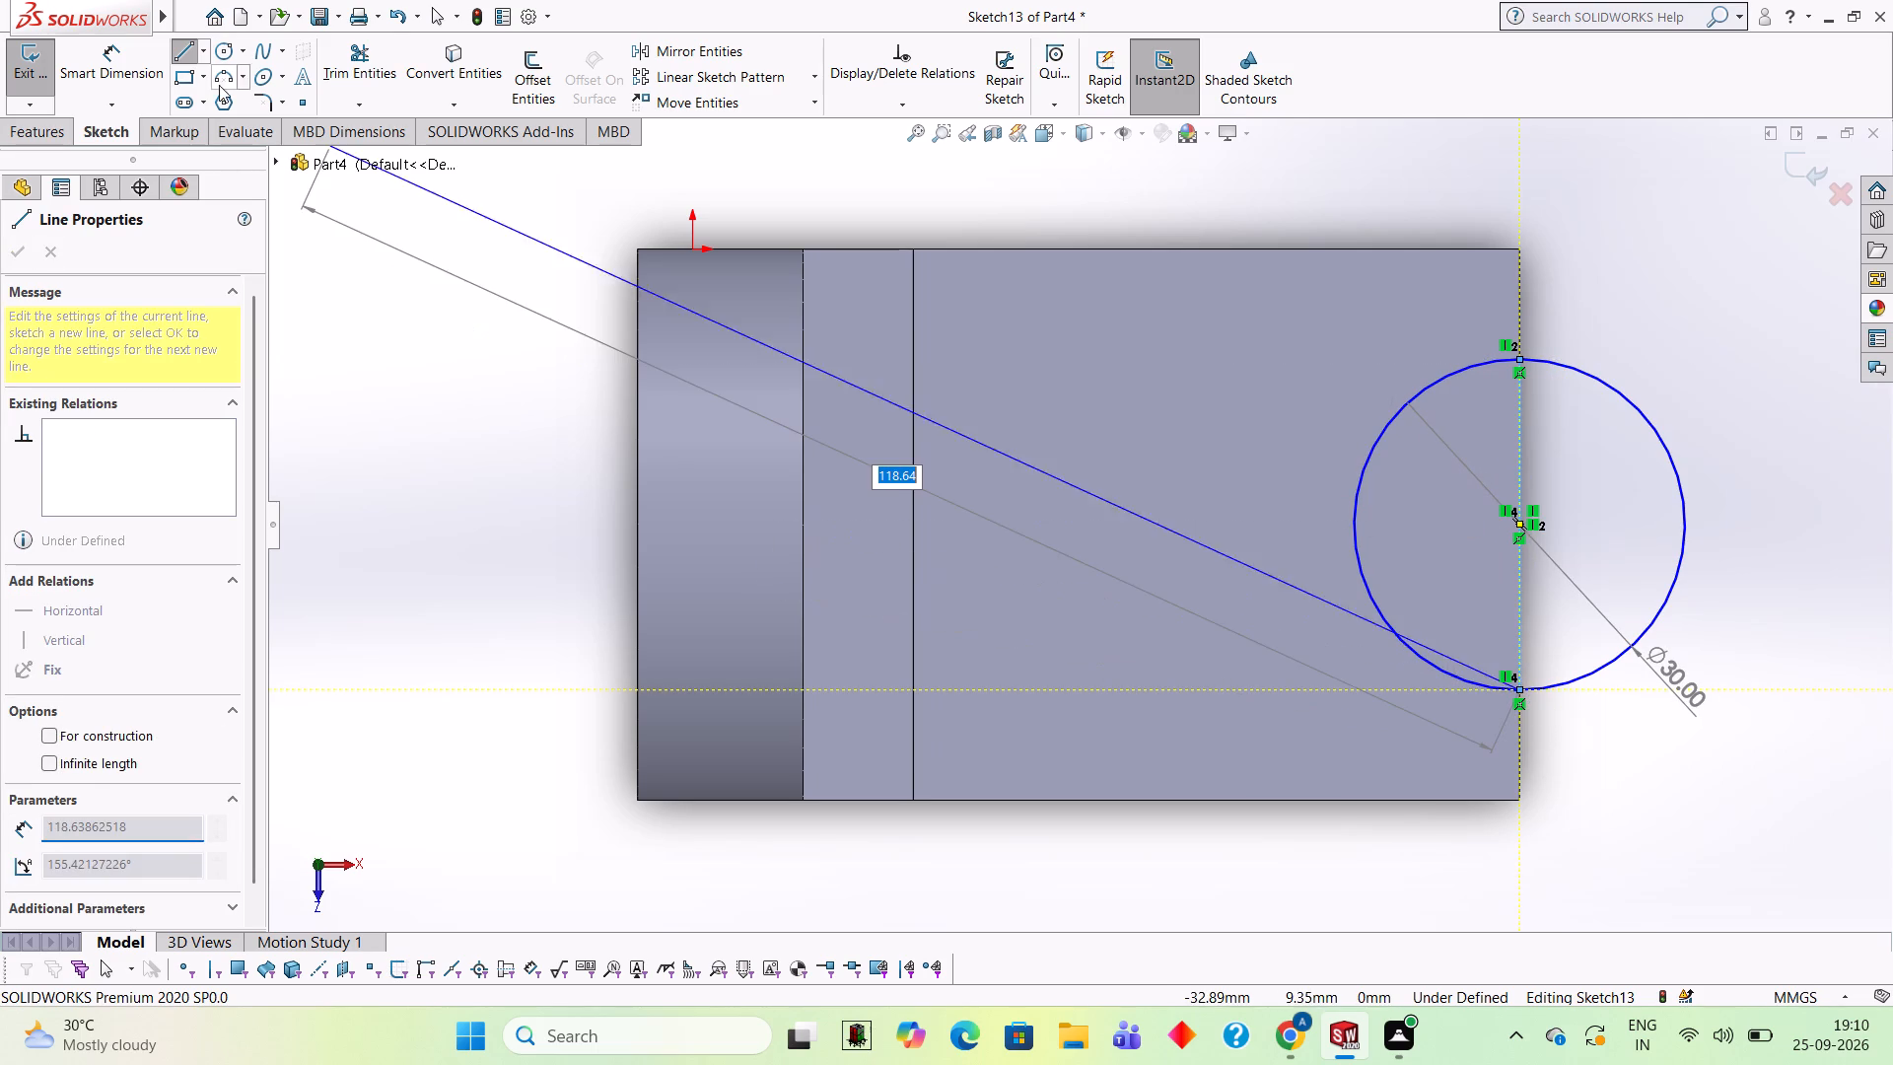
click(348, 60)
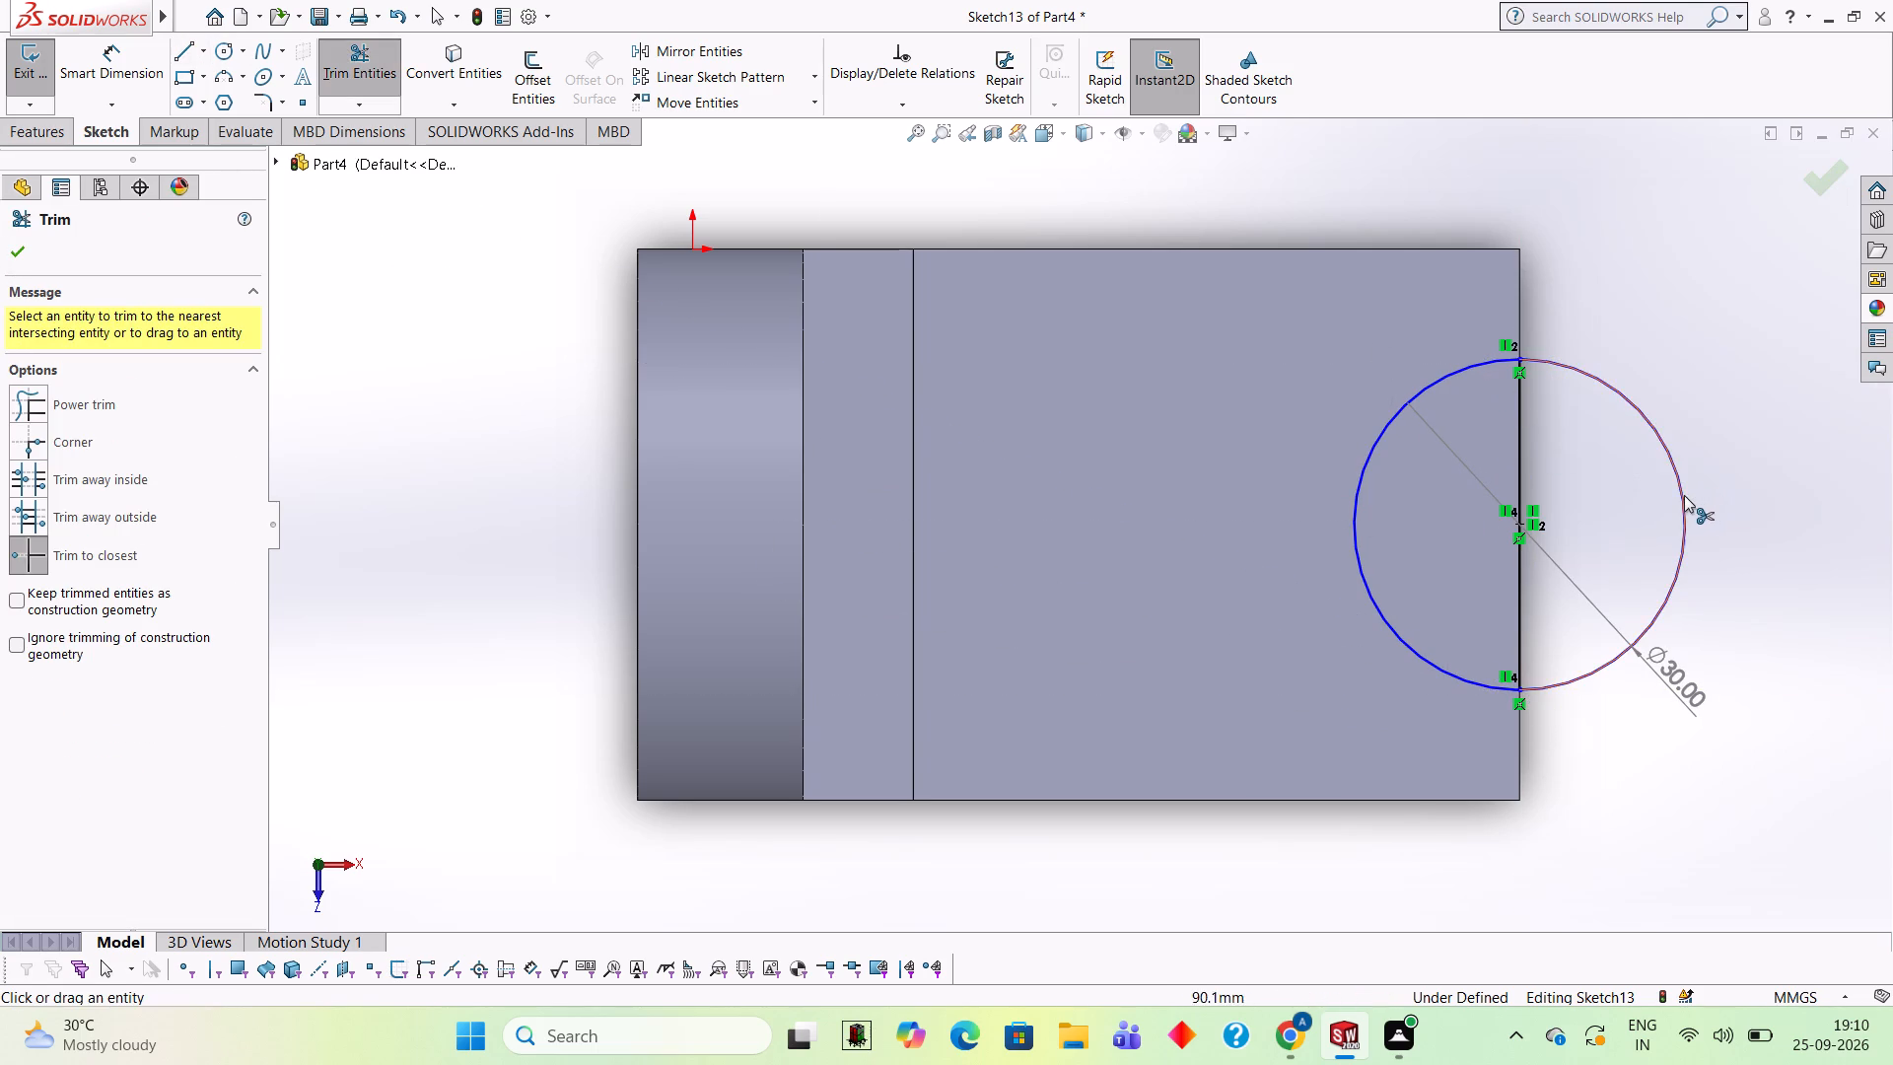
click(1682, 495)
Cut-extrude the semicircle blind 25 mm down through the projecting block.
middle_drag(1681, 471, 1577, 341)
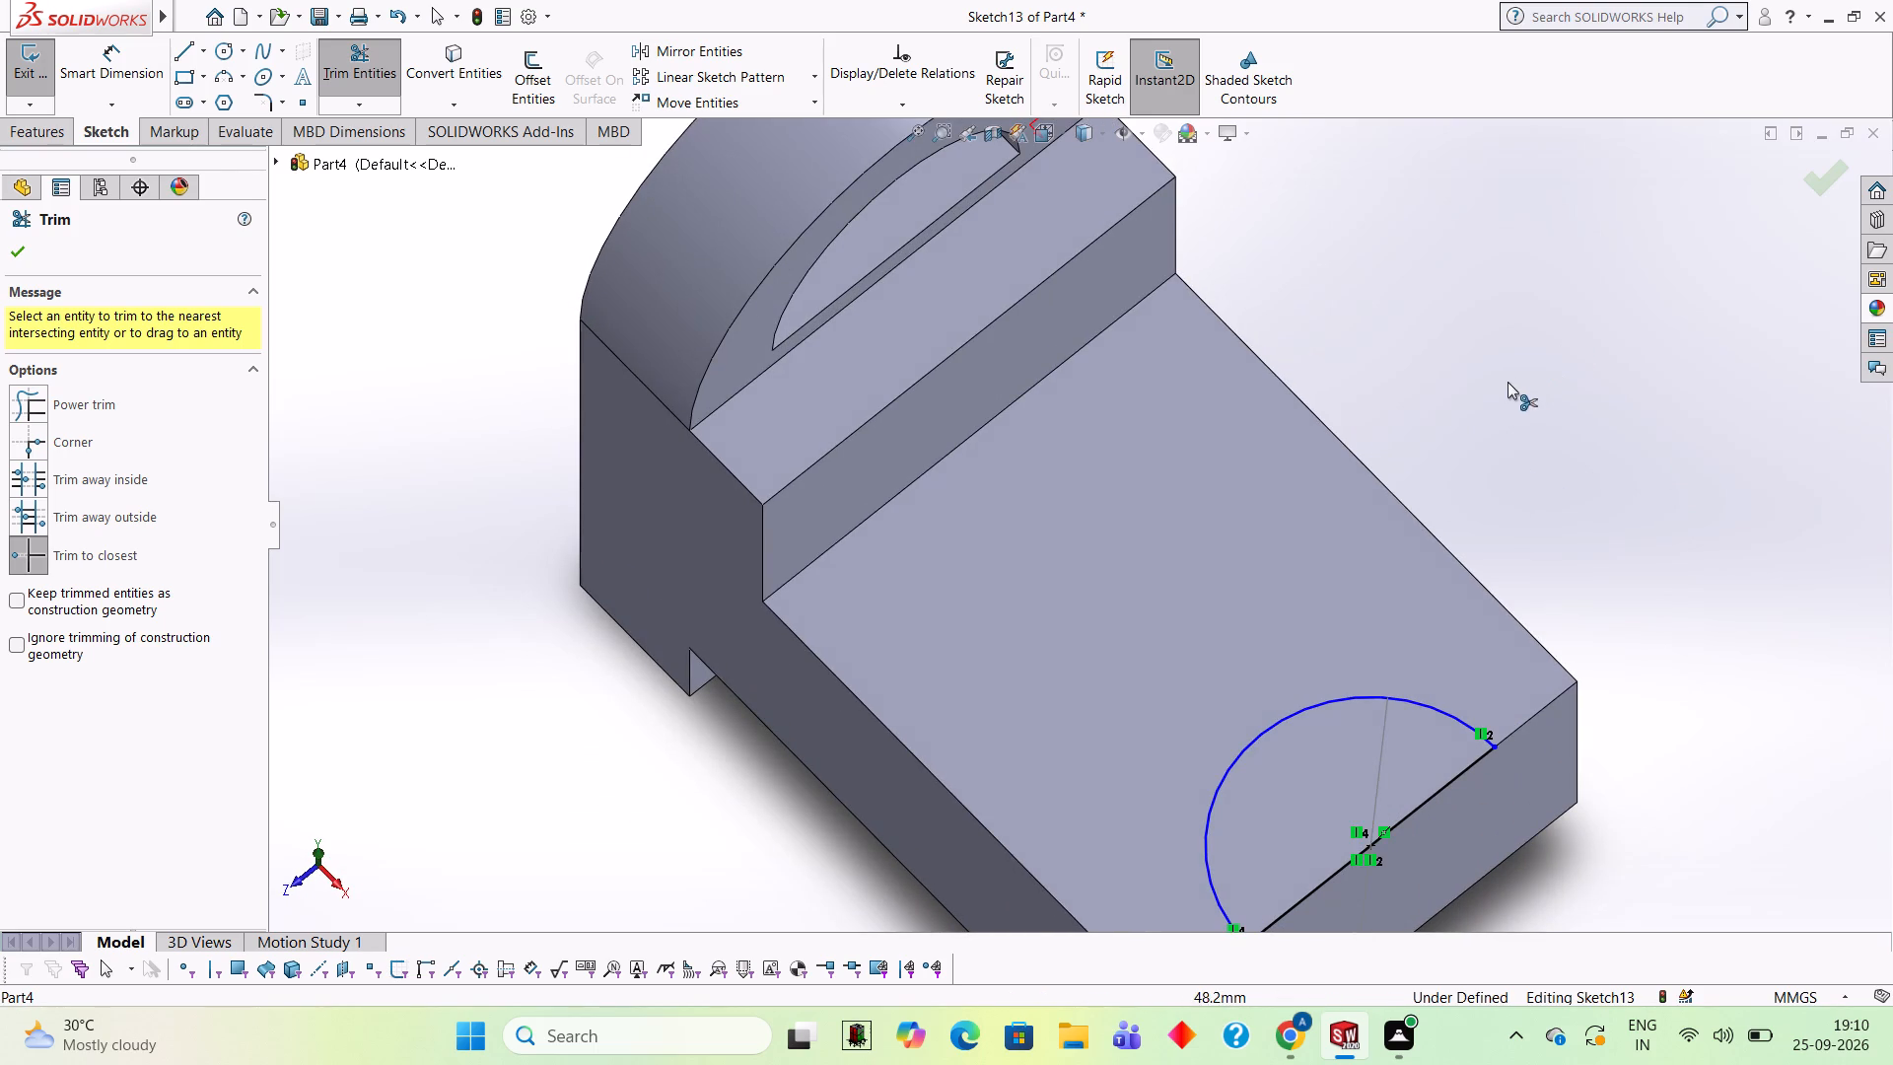
scroll(1443, 473, down, 1)
middle_drag(1439, 474, 1466, 284)
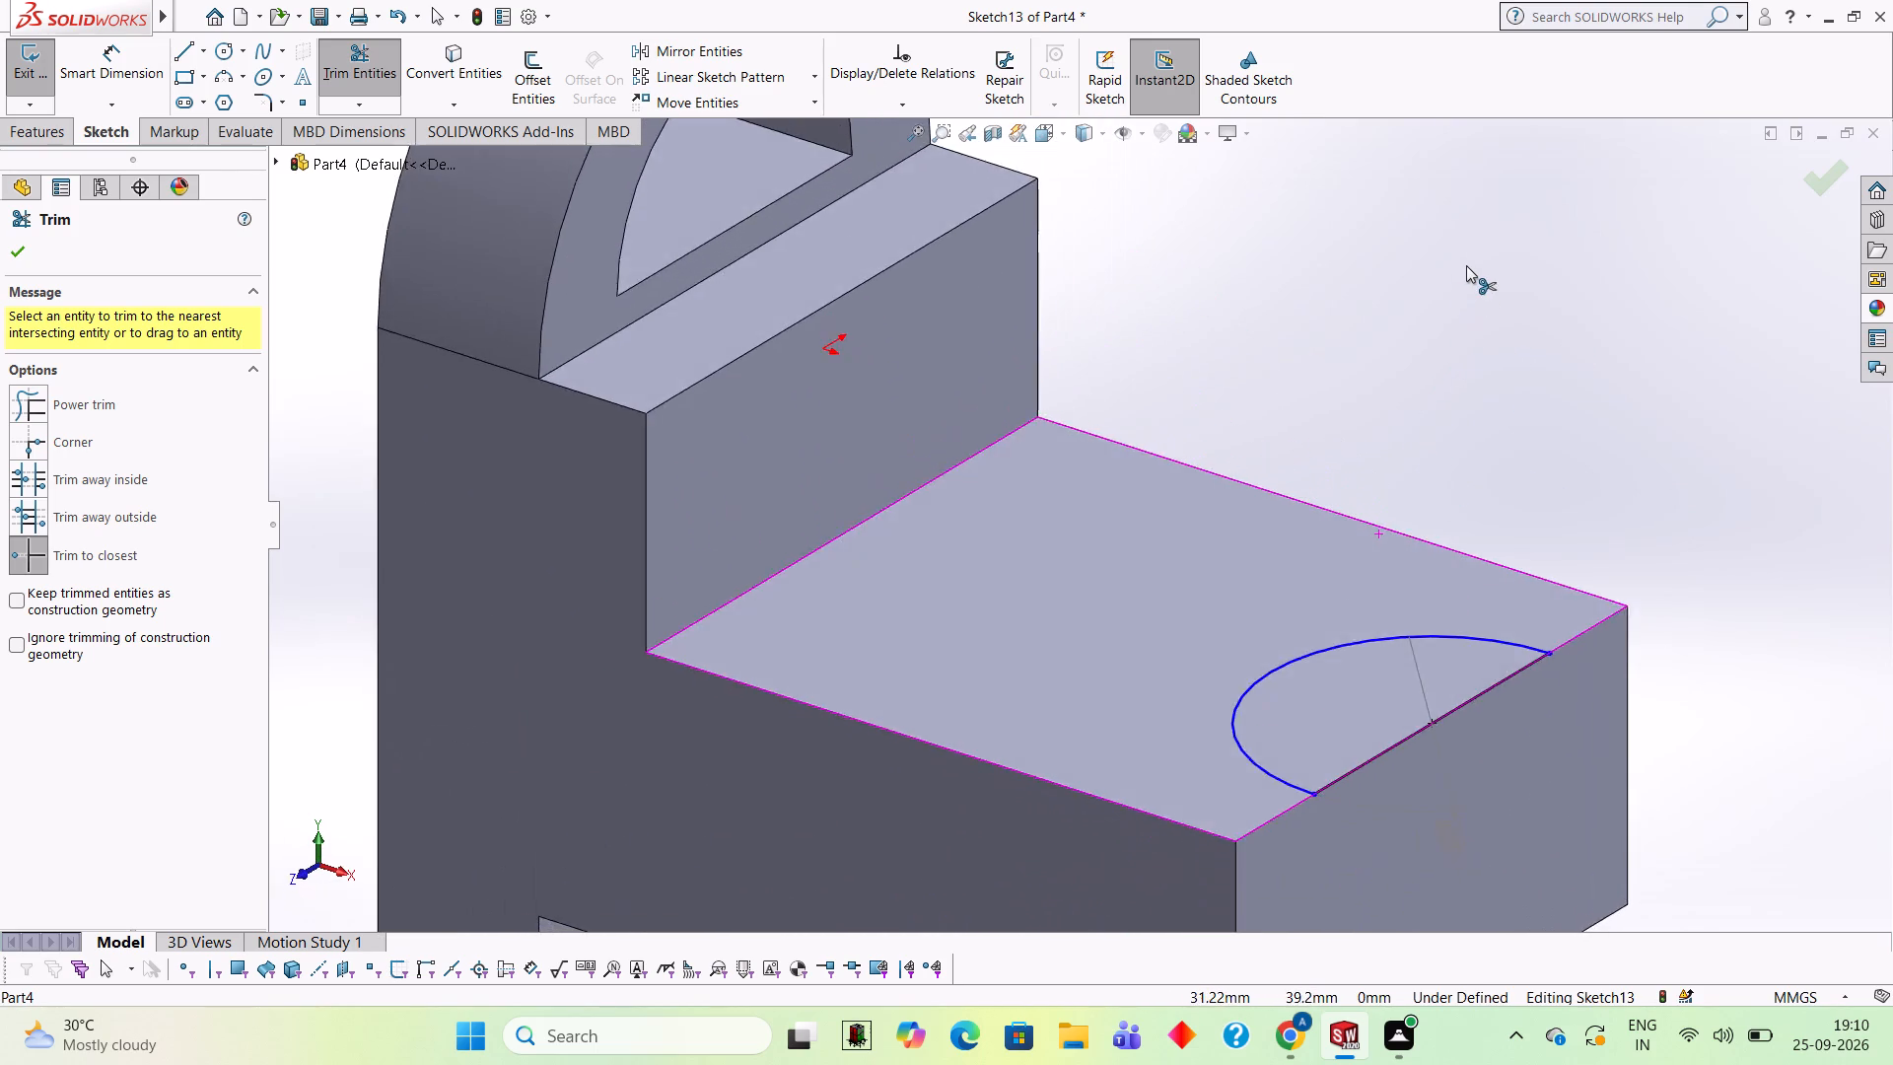
scroll(1466, 265, up, 3)
middle_drag(1455, 332, 1432, 309)
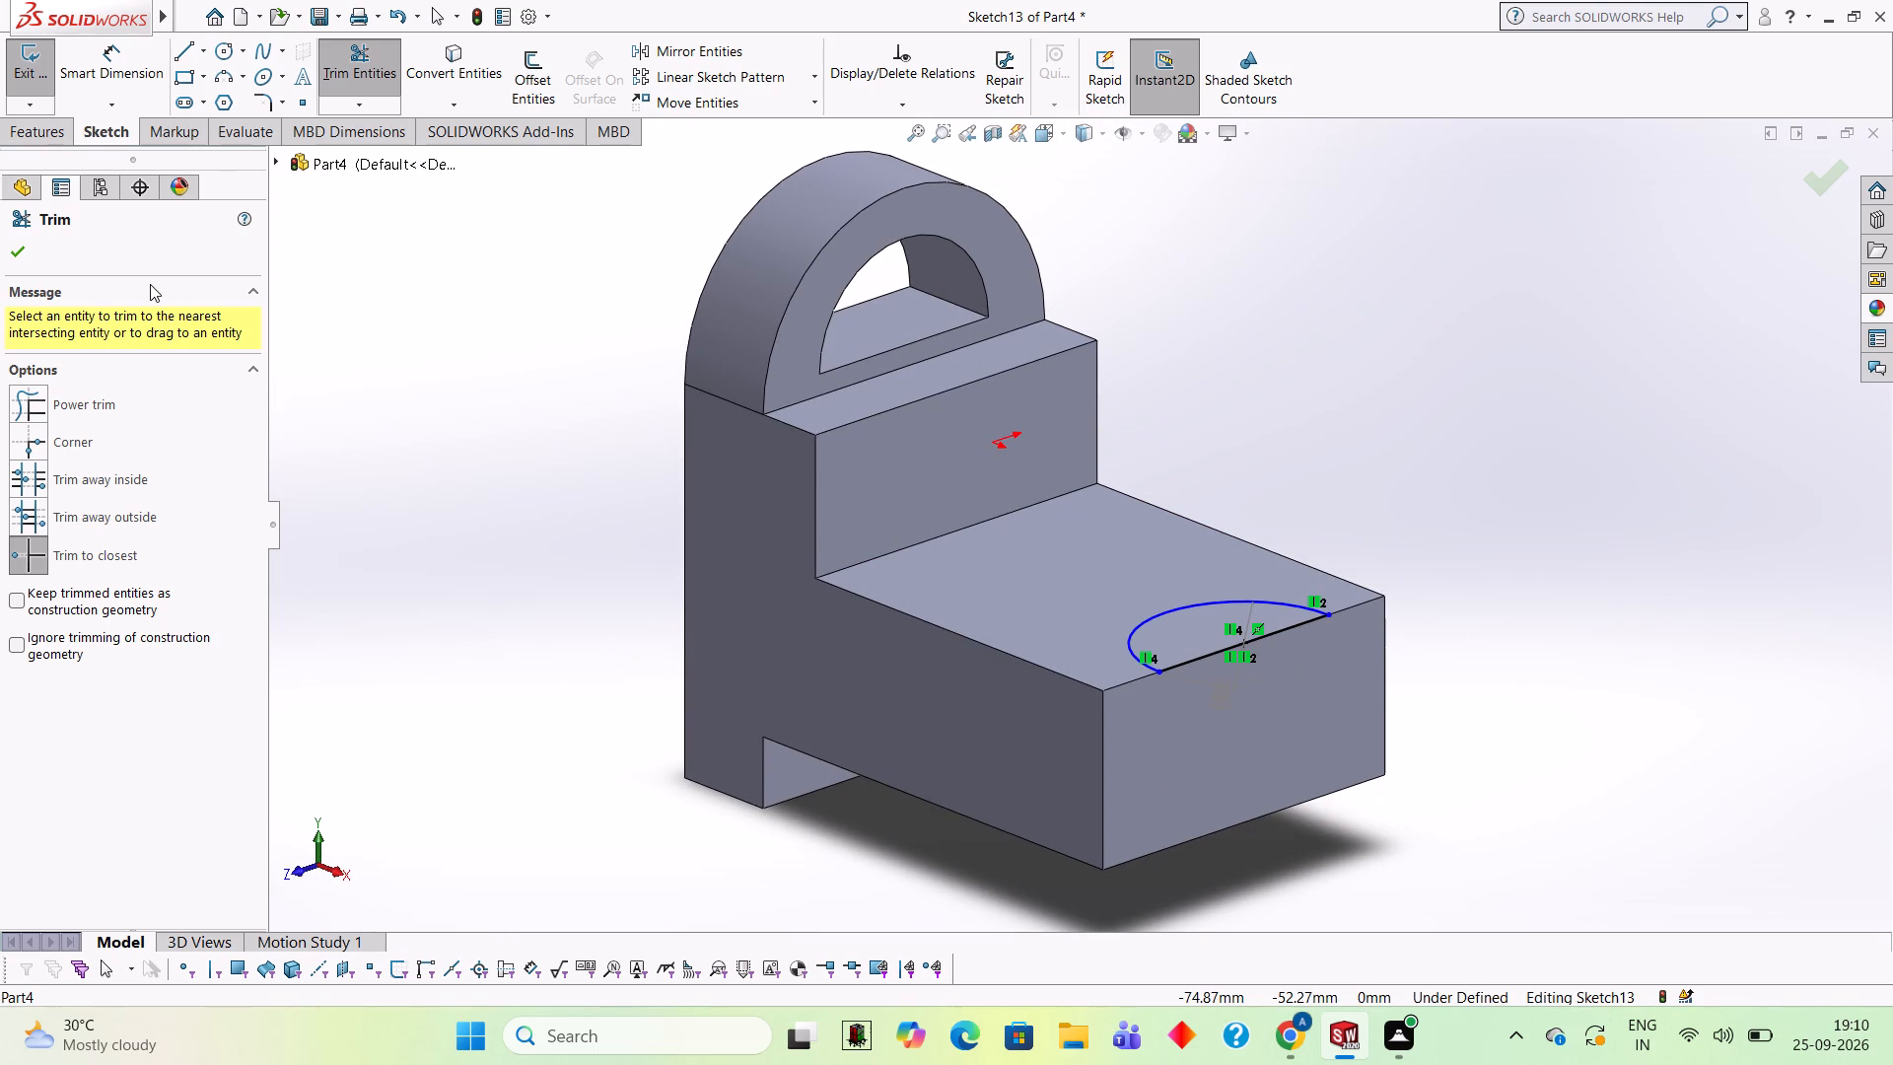
click(40, 140)
click(365, 71)
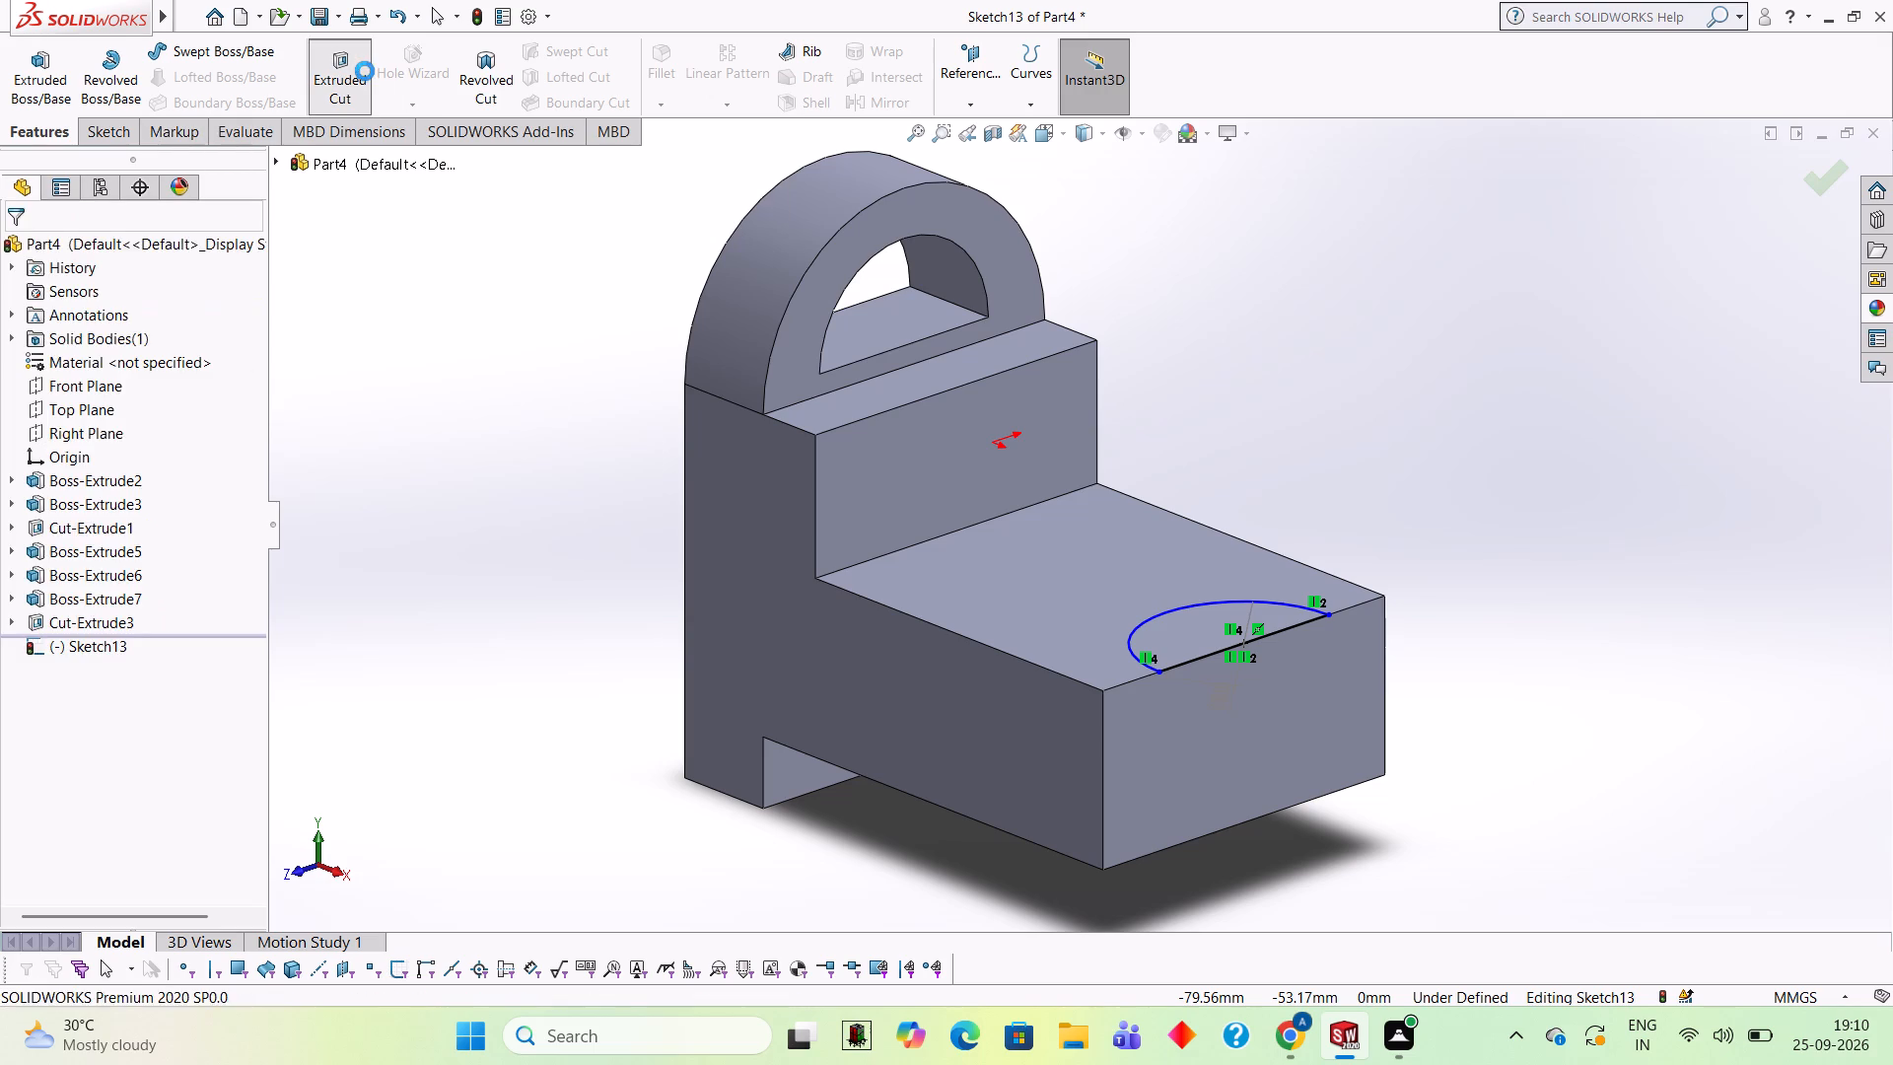
click(179, 467)
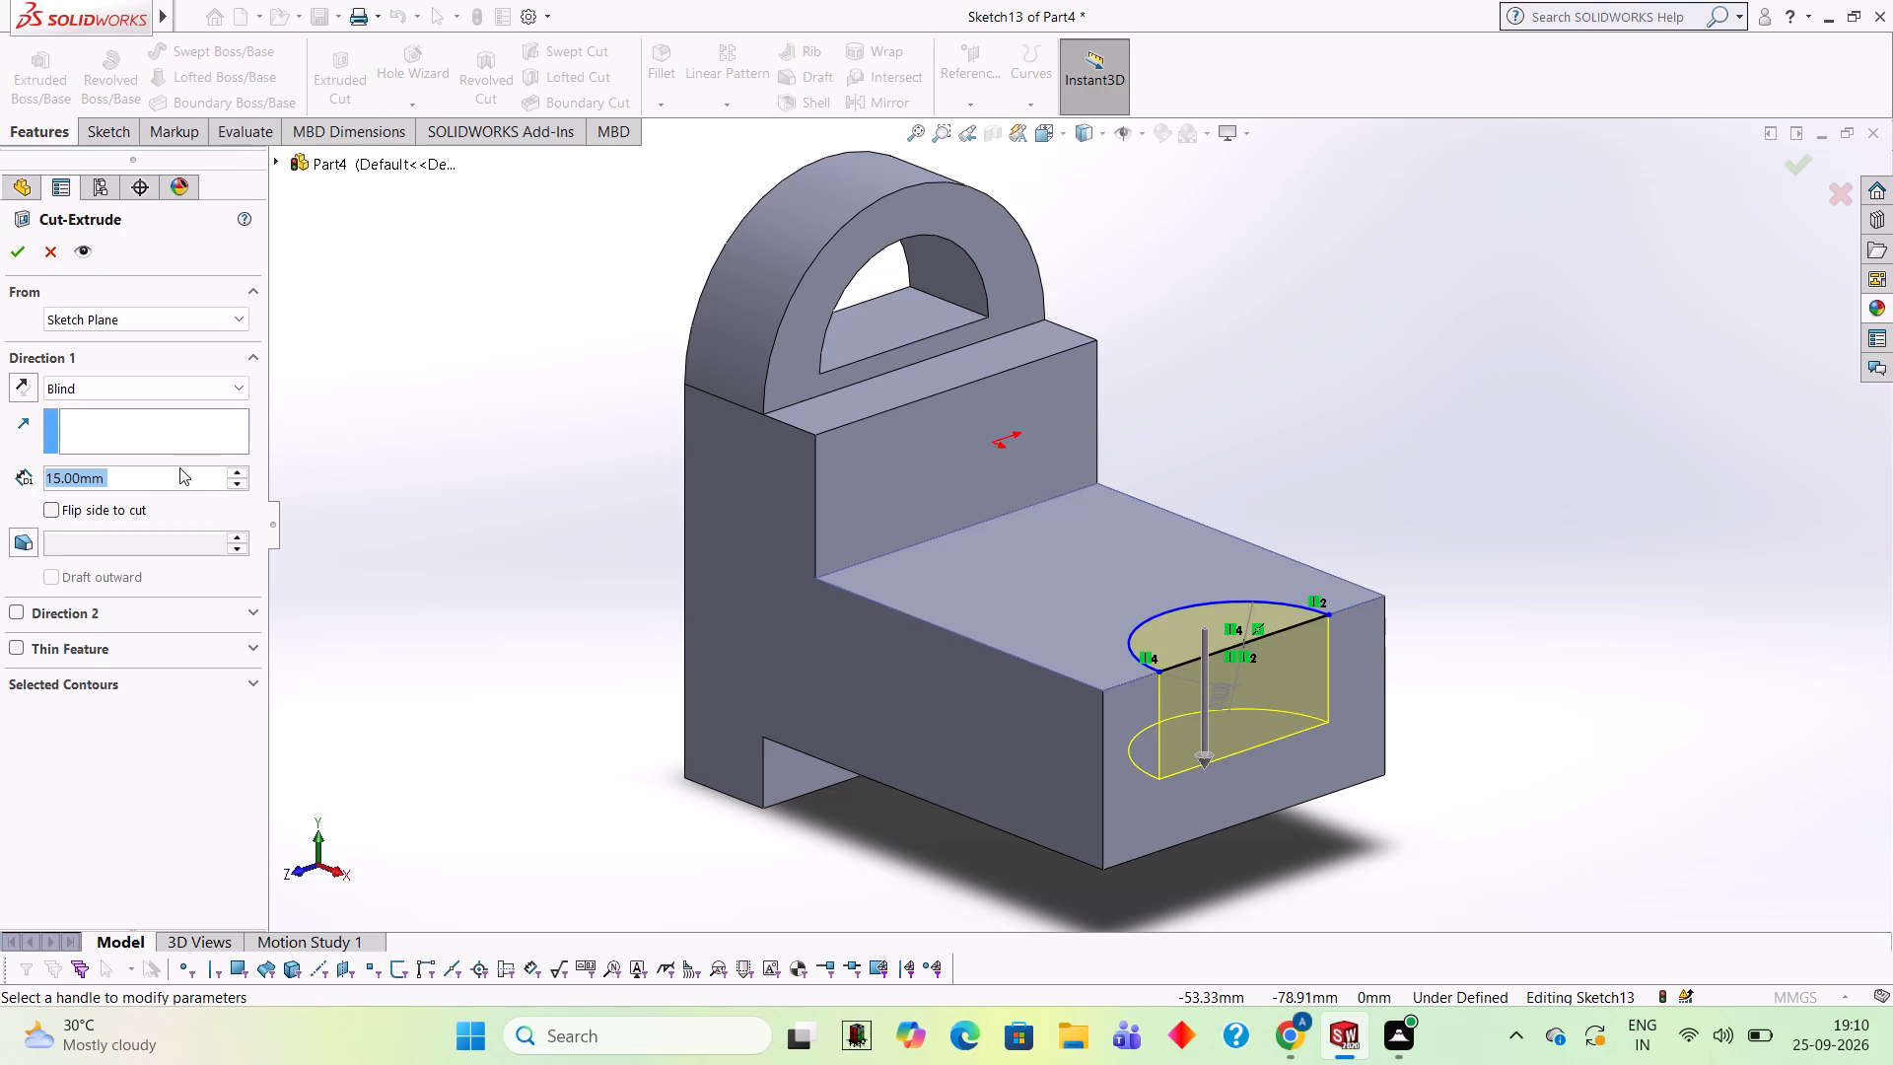
text(25)
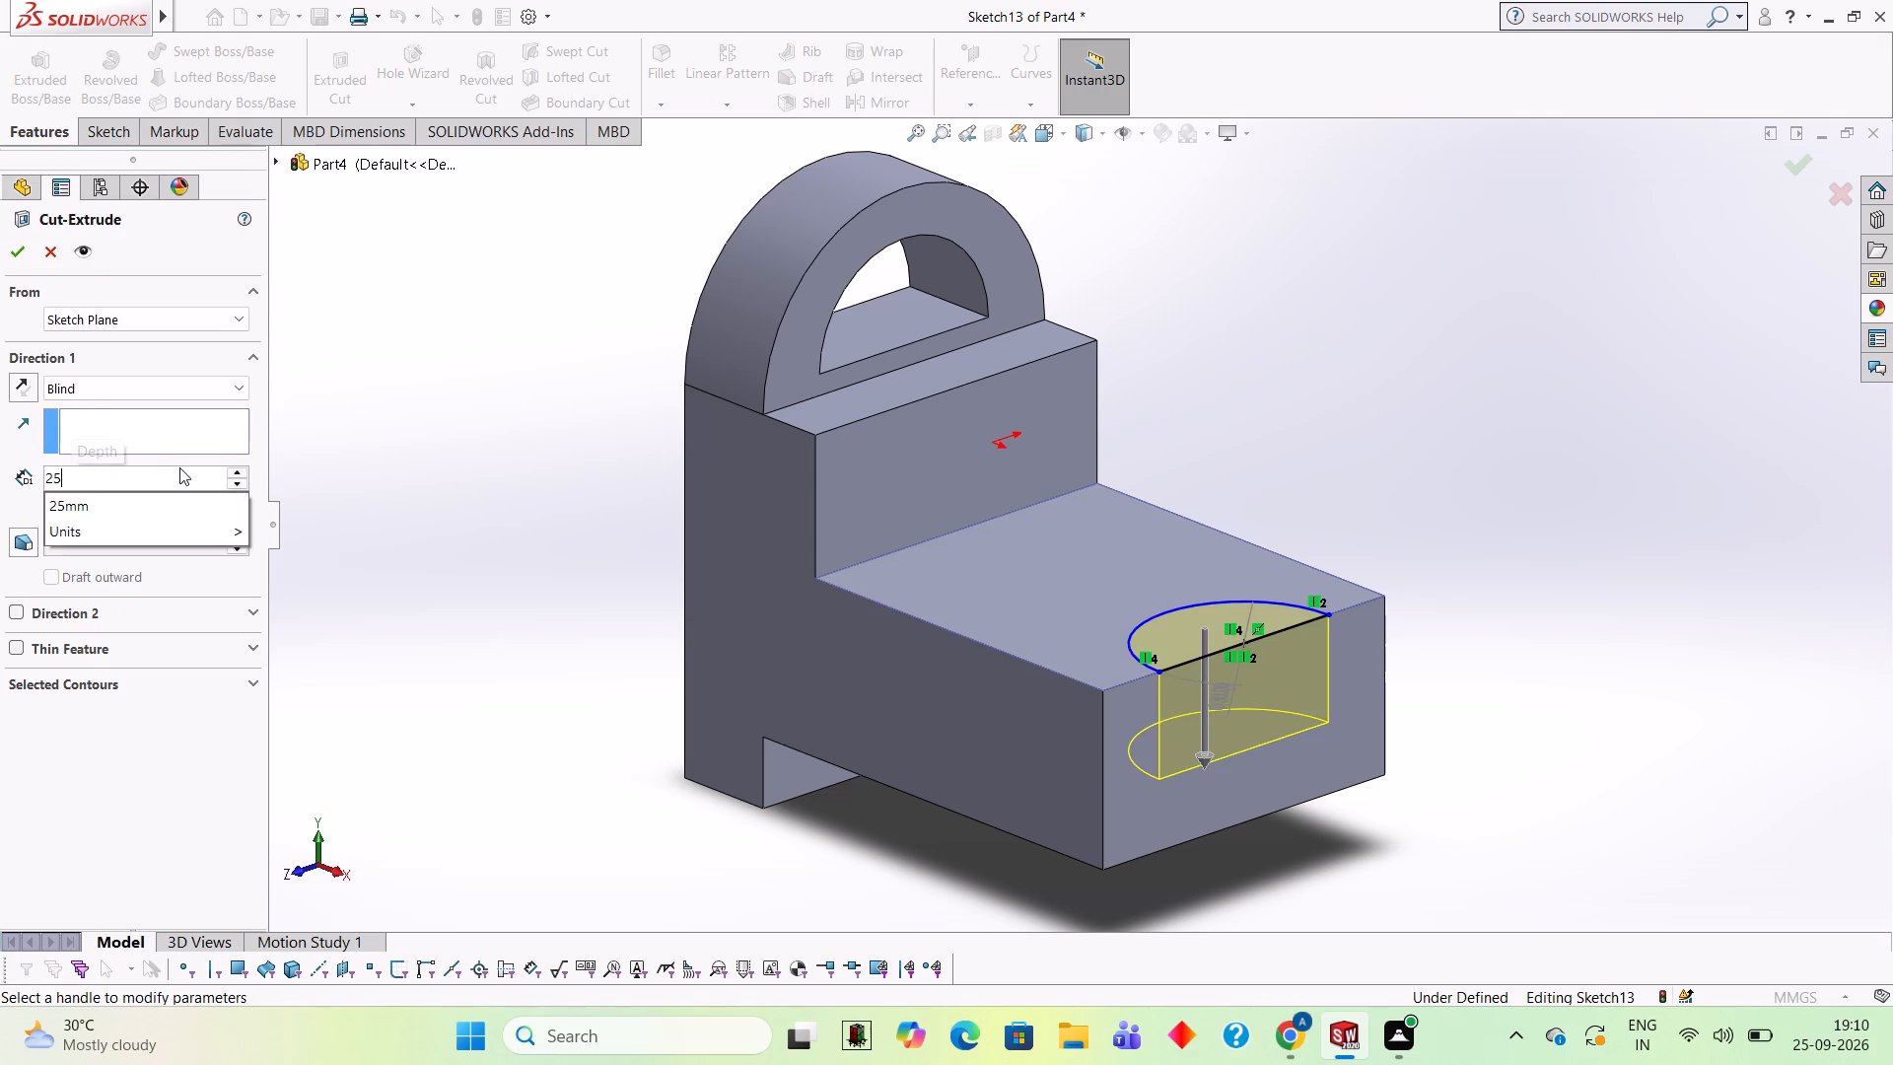
key(Return)
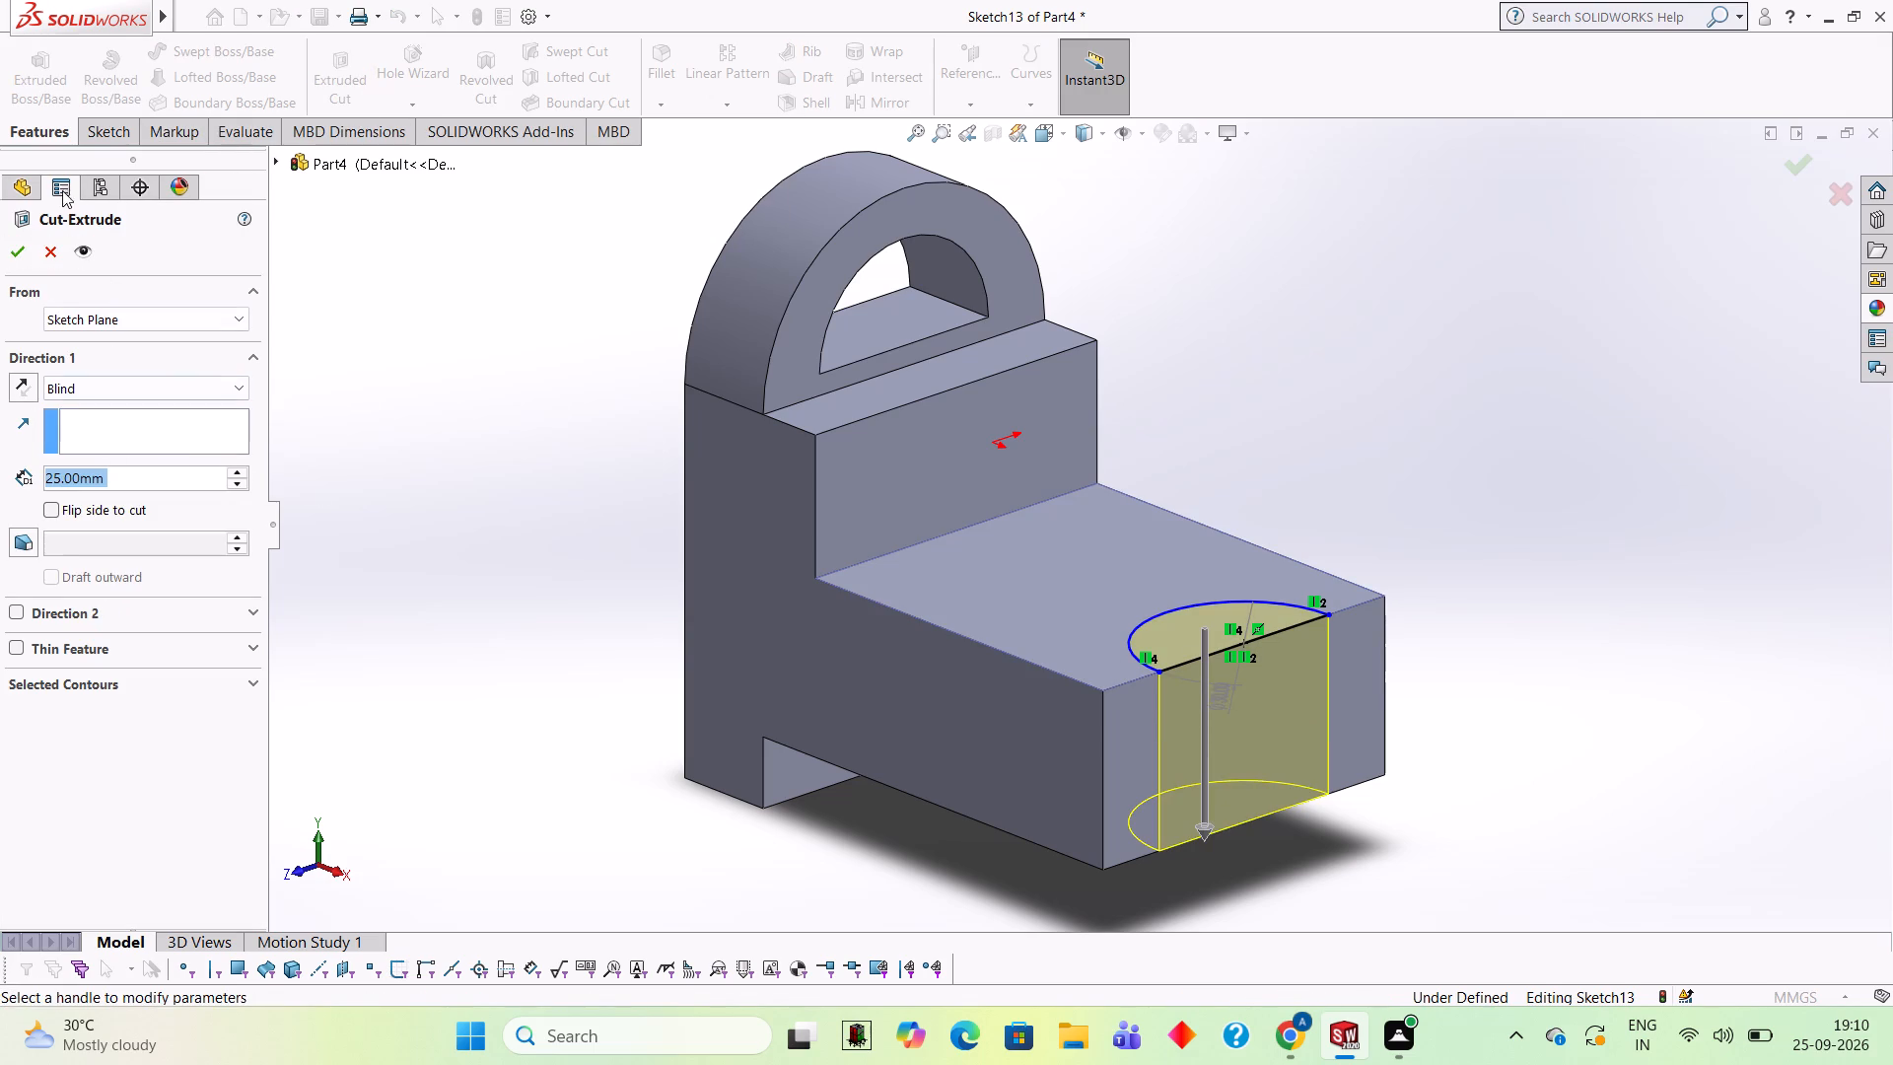
click(15, 259)
click(473, 451)
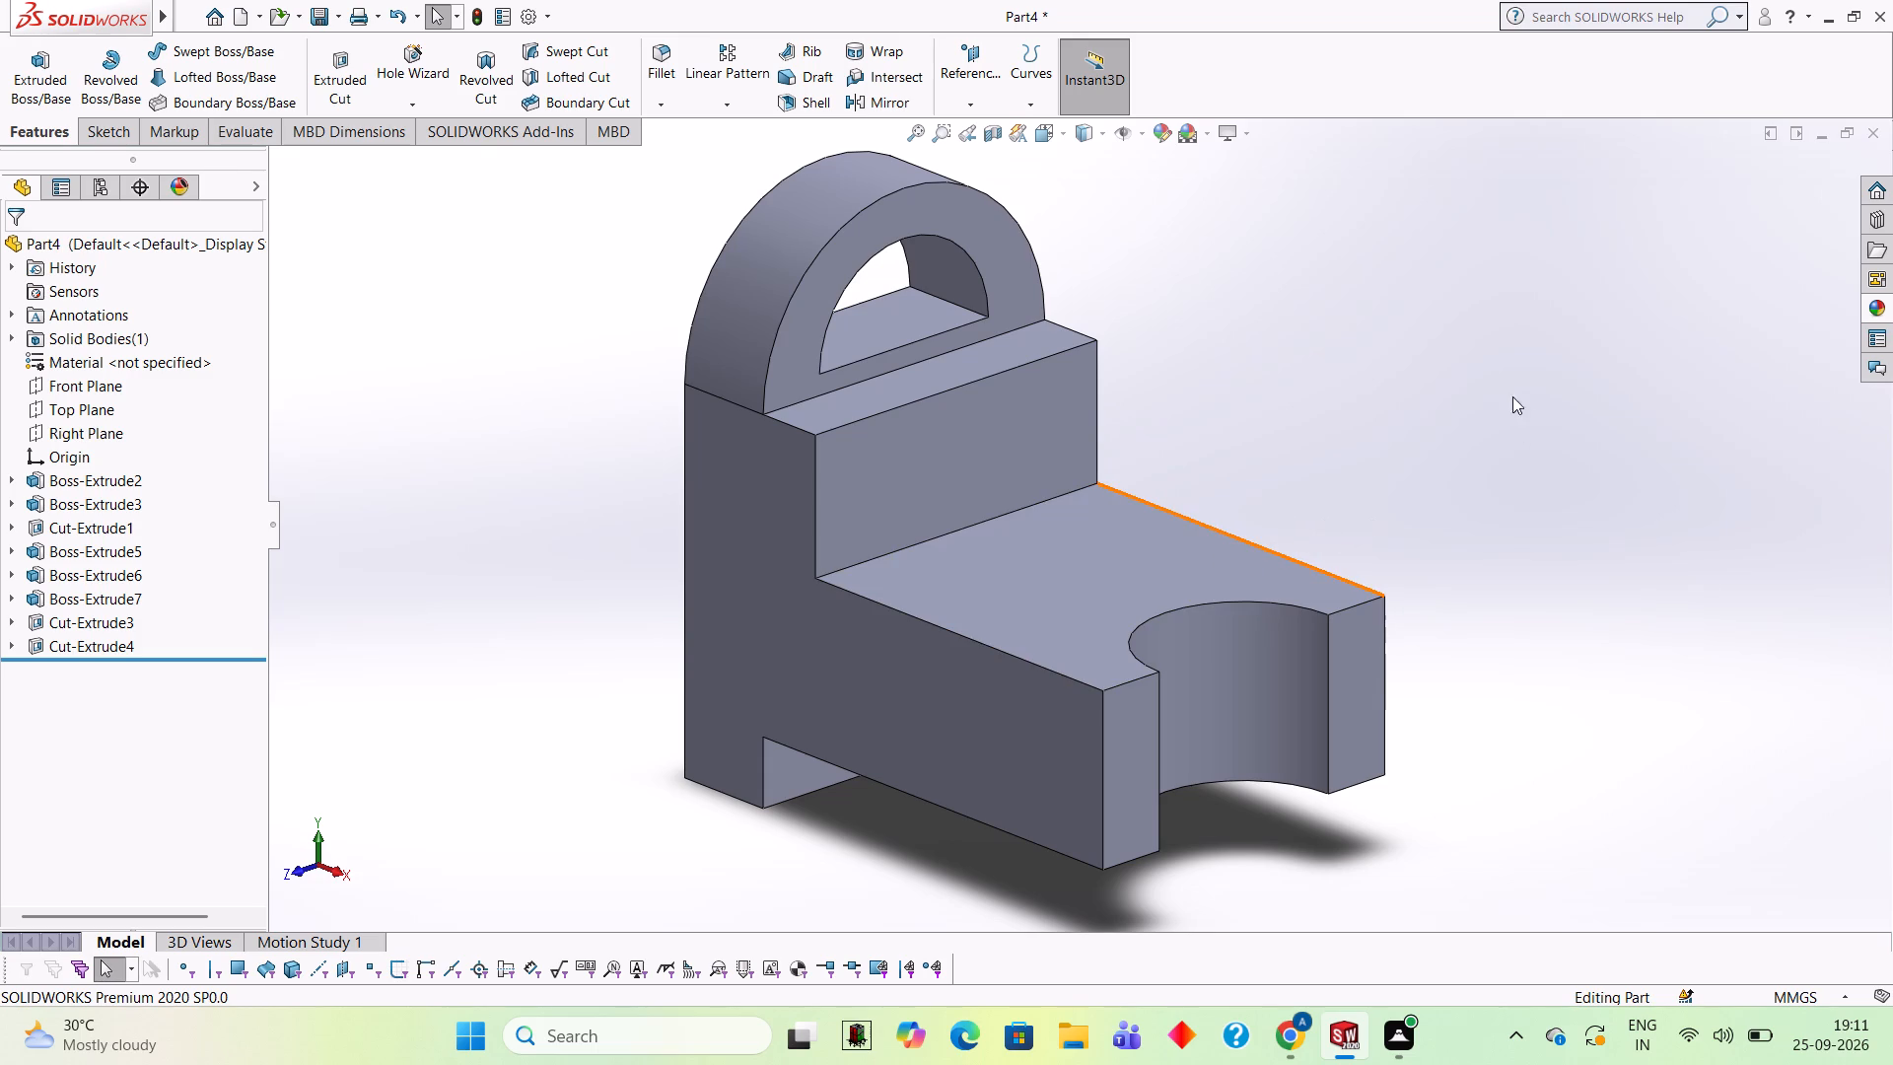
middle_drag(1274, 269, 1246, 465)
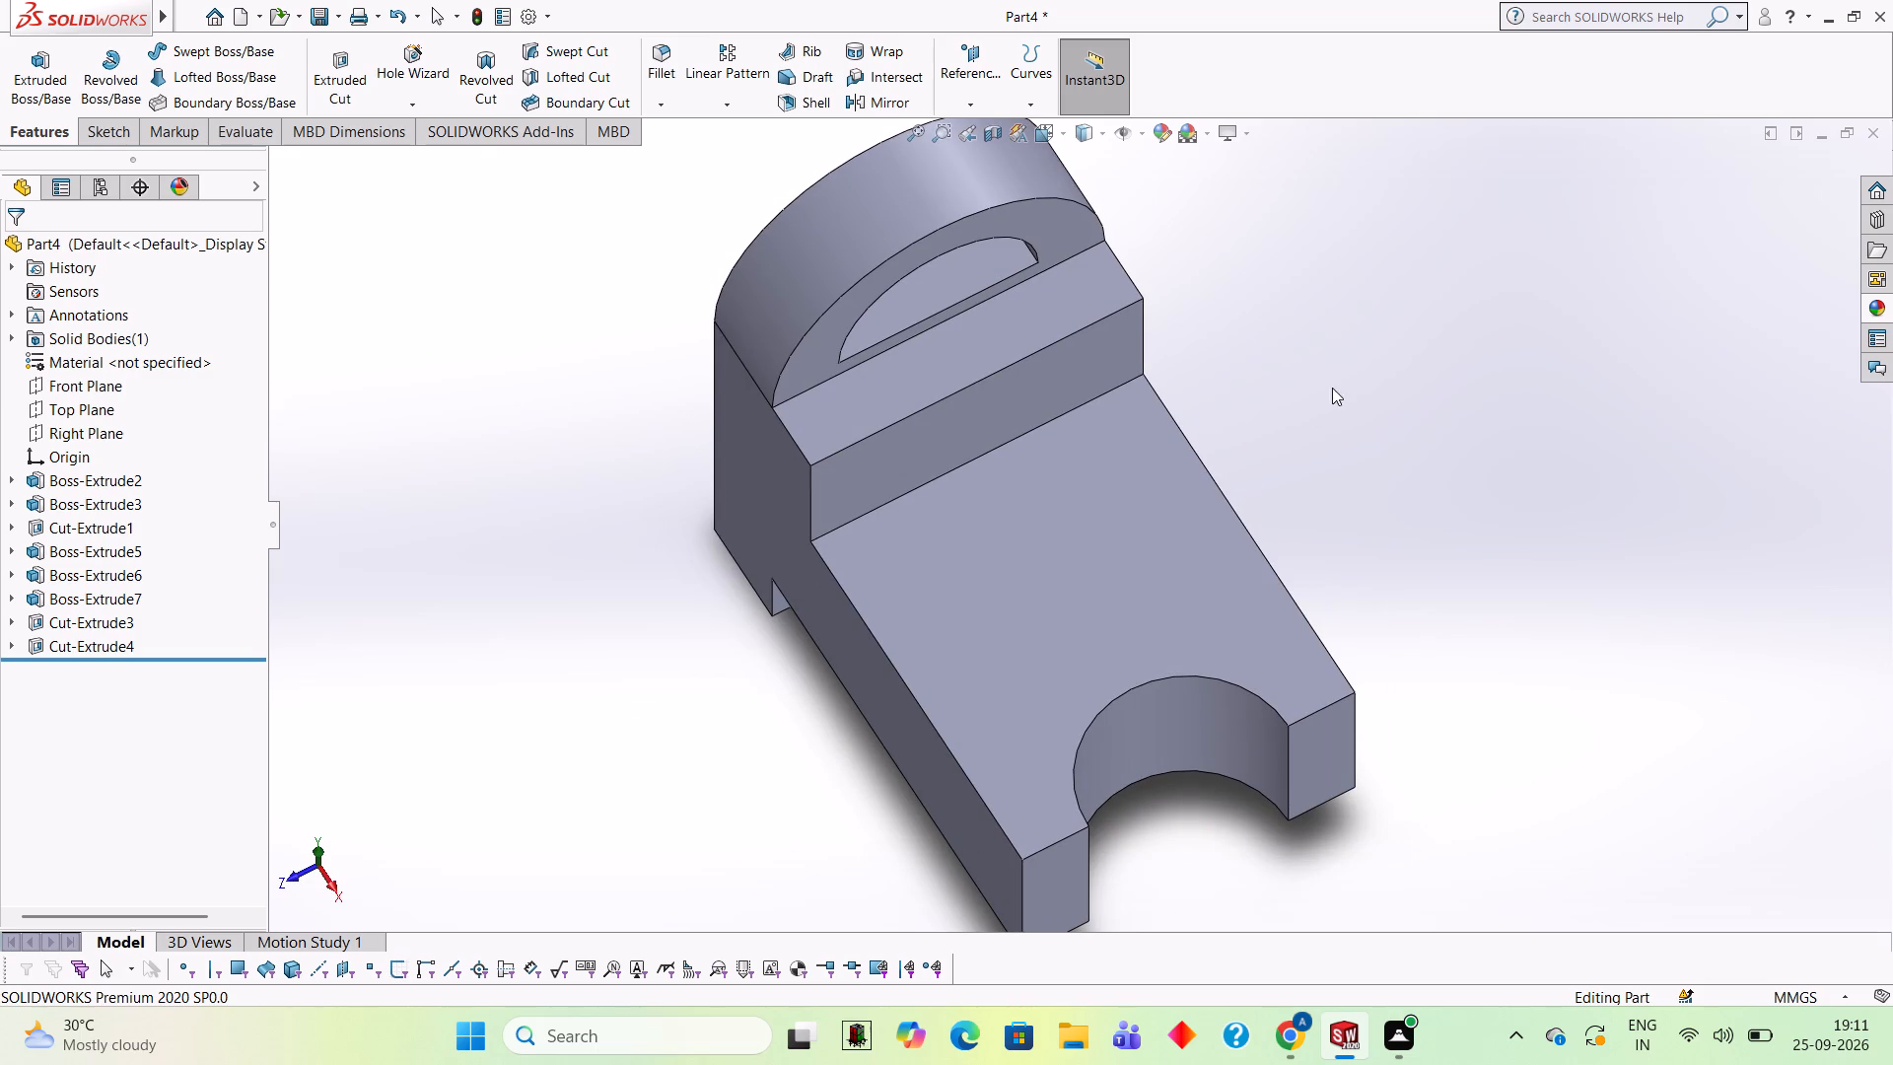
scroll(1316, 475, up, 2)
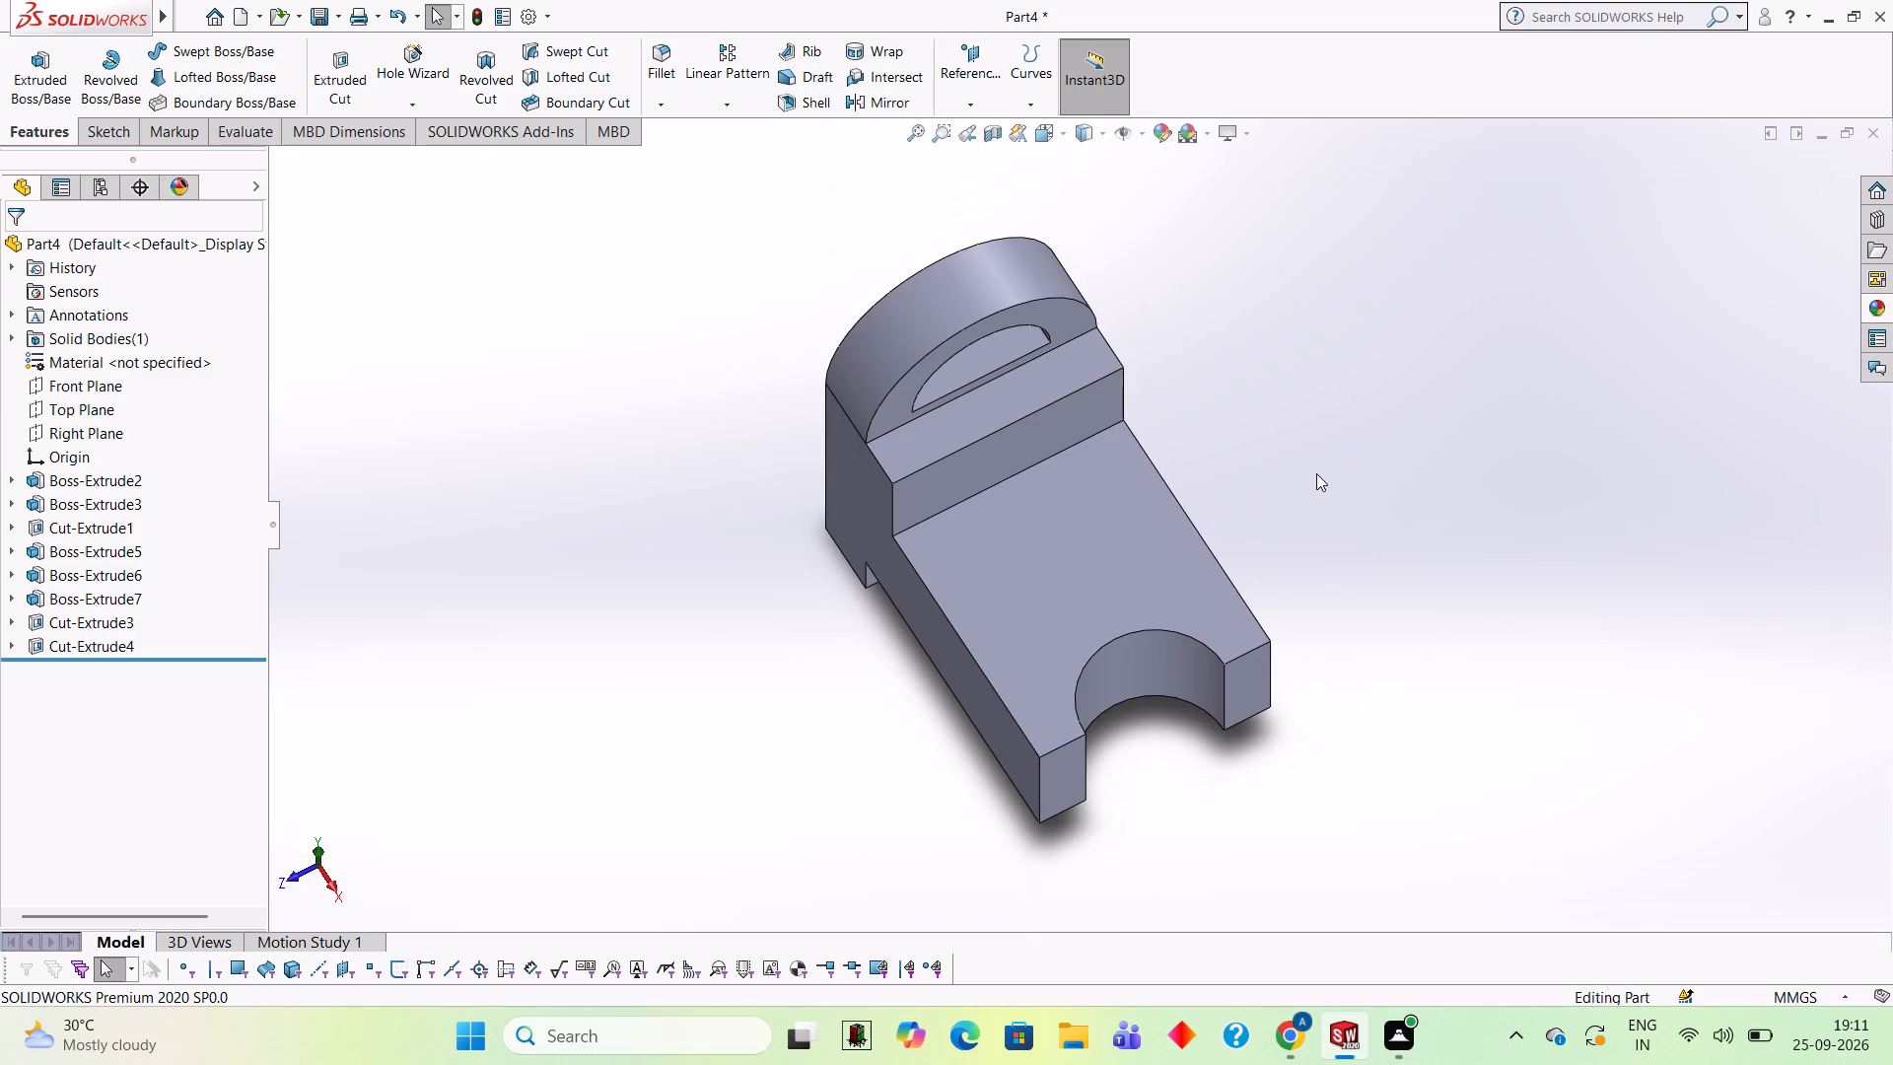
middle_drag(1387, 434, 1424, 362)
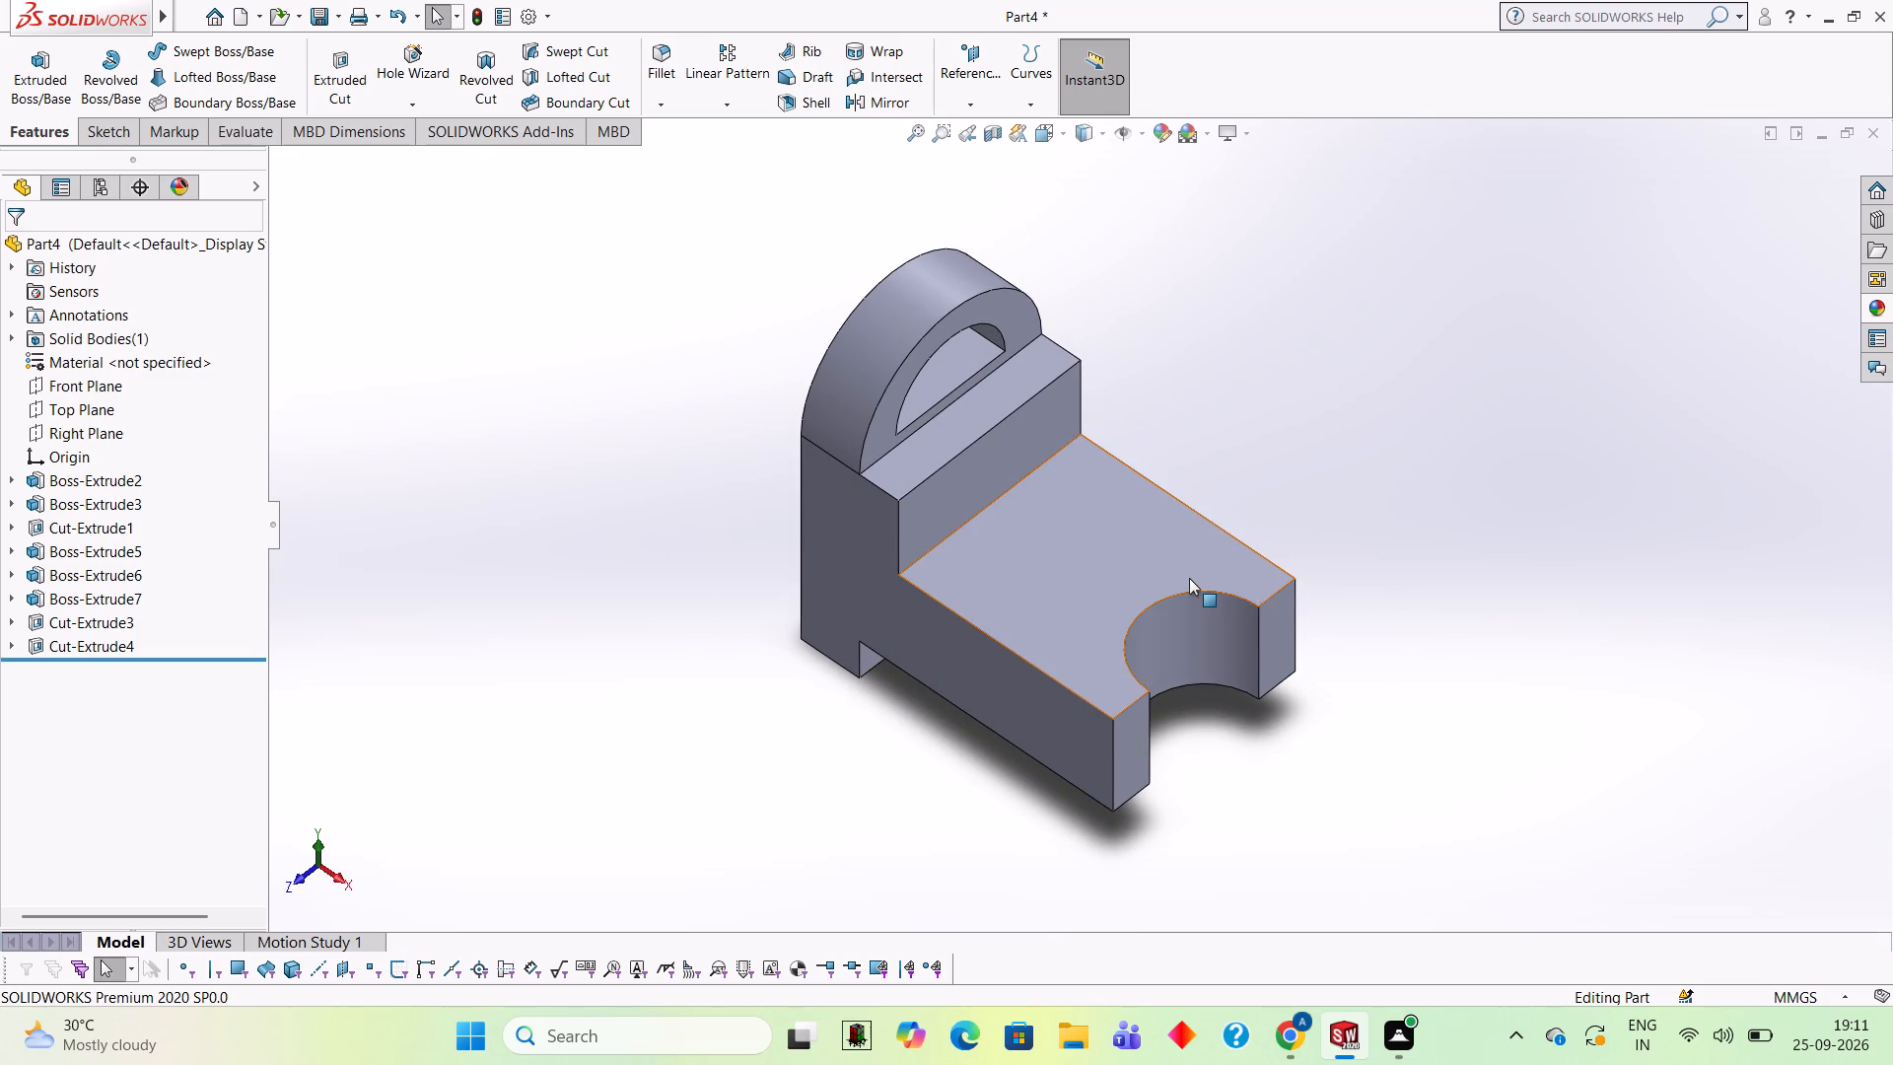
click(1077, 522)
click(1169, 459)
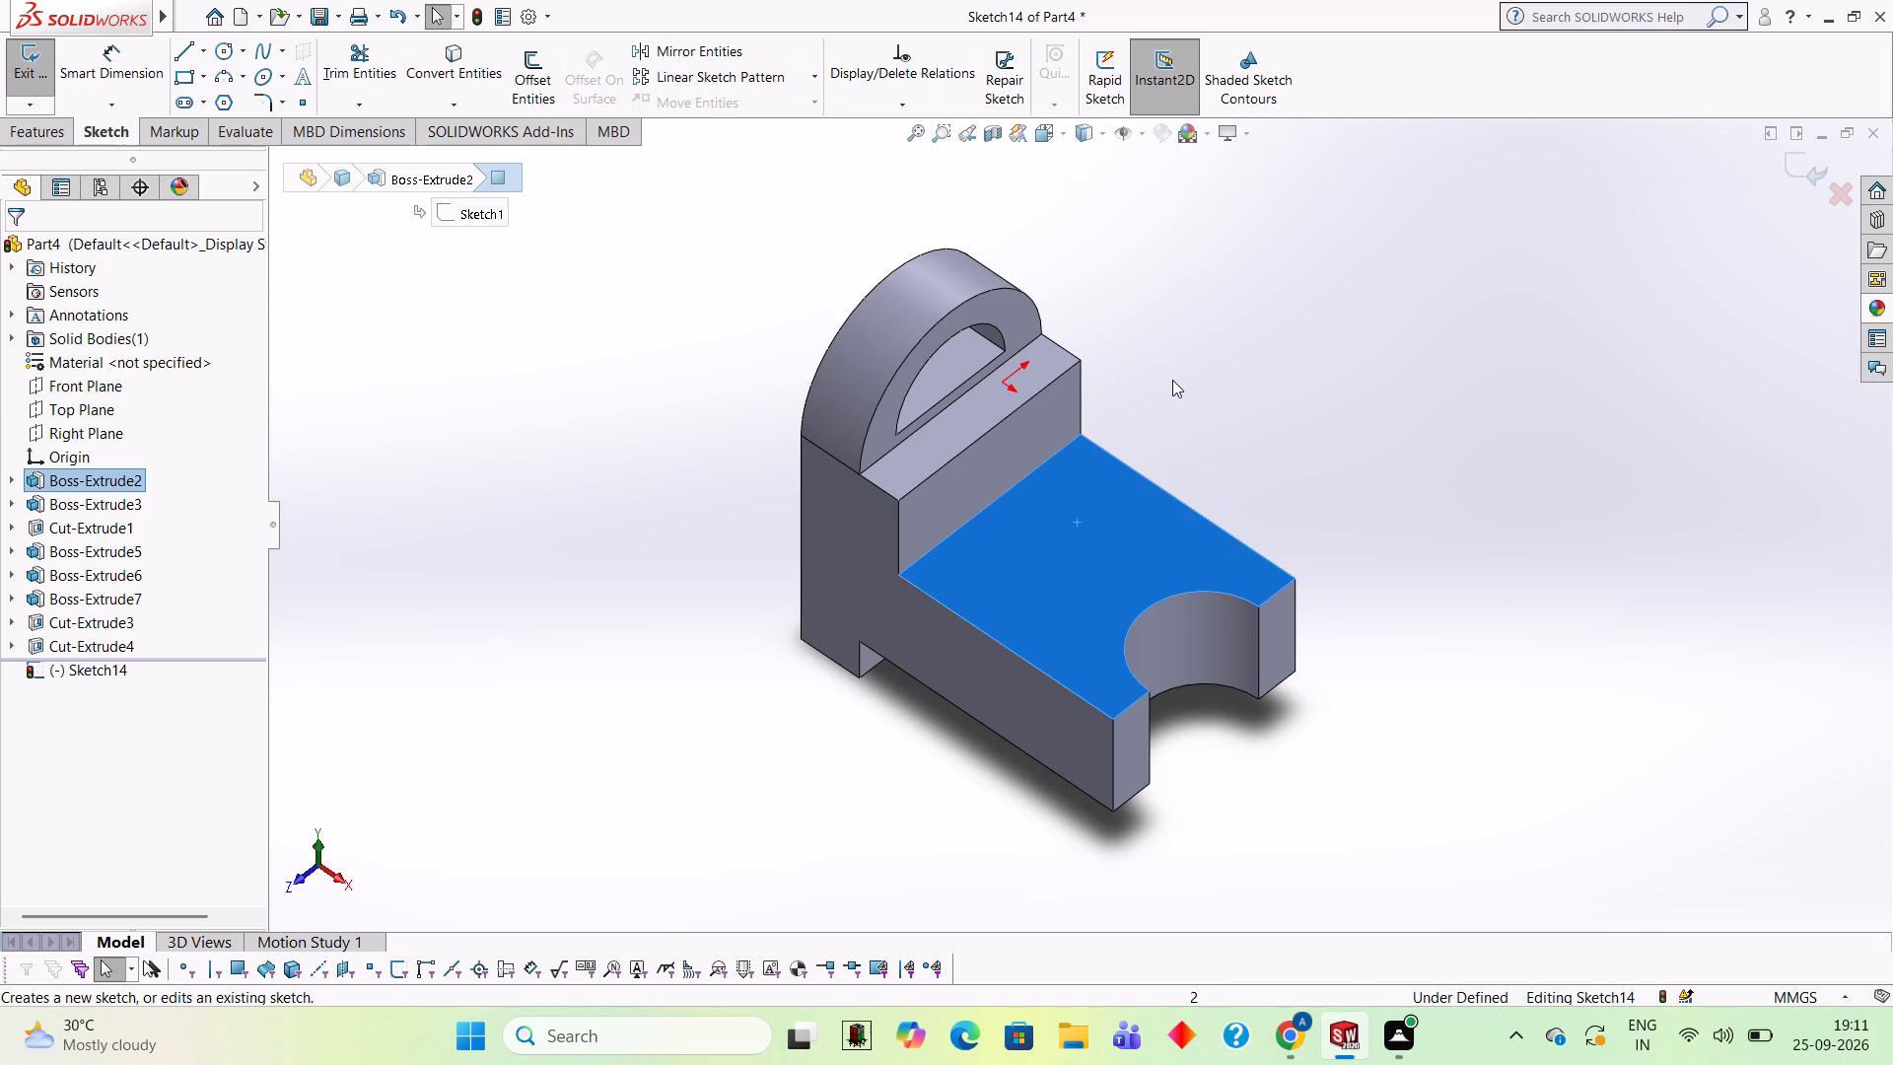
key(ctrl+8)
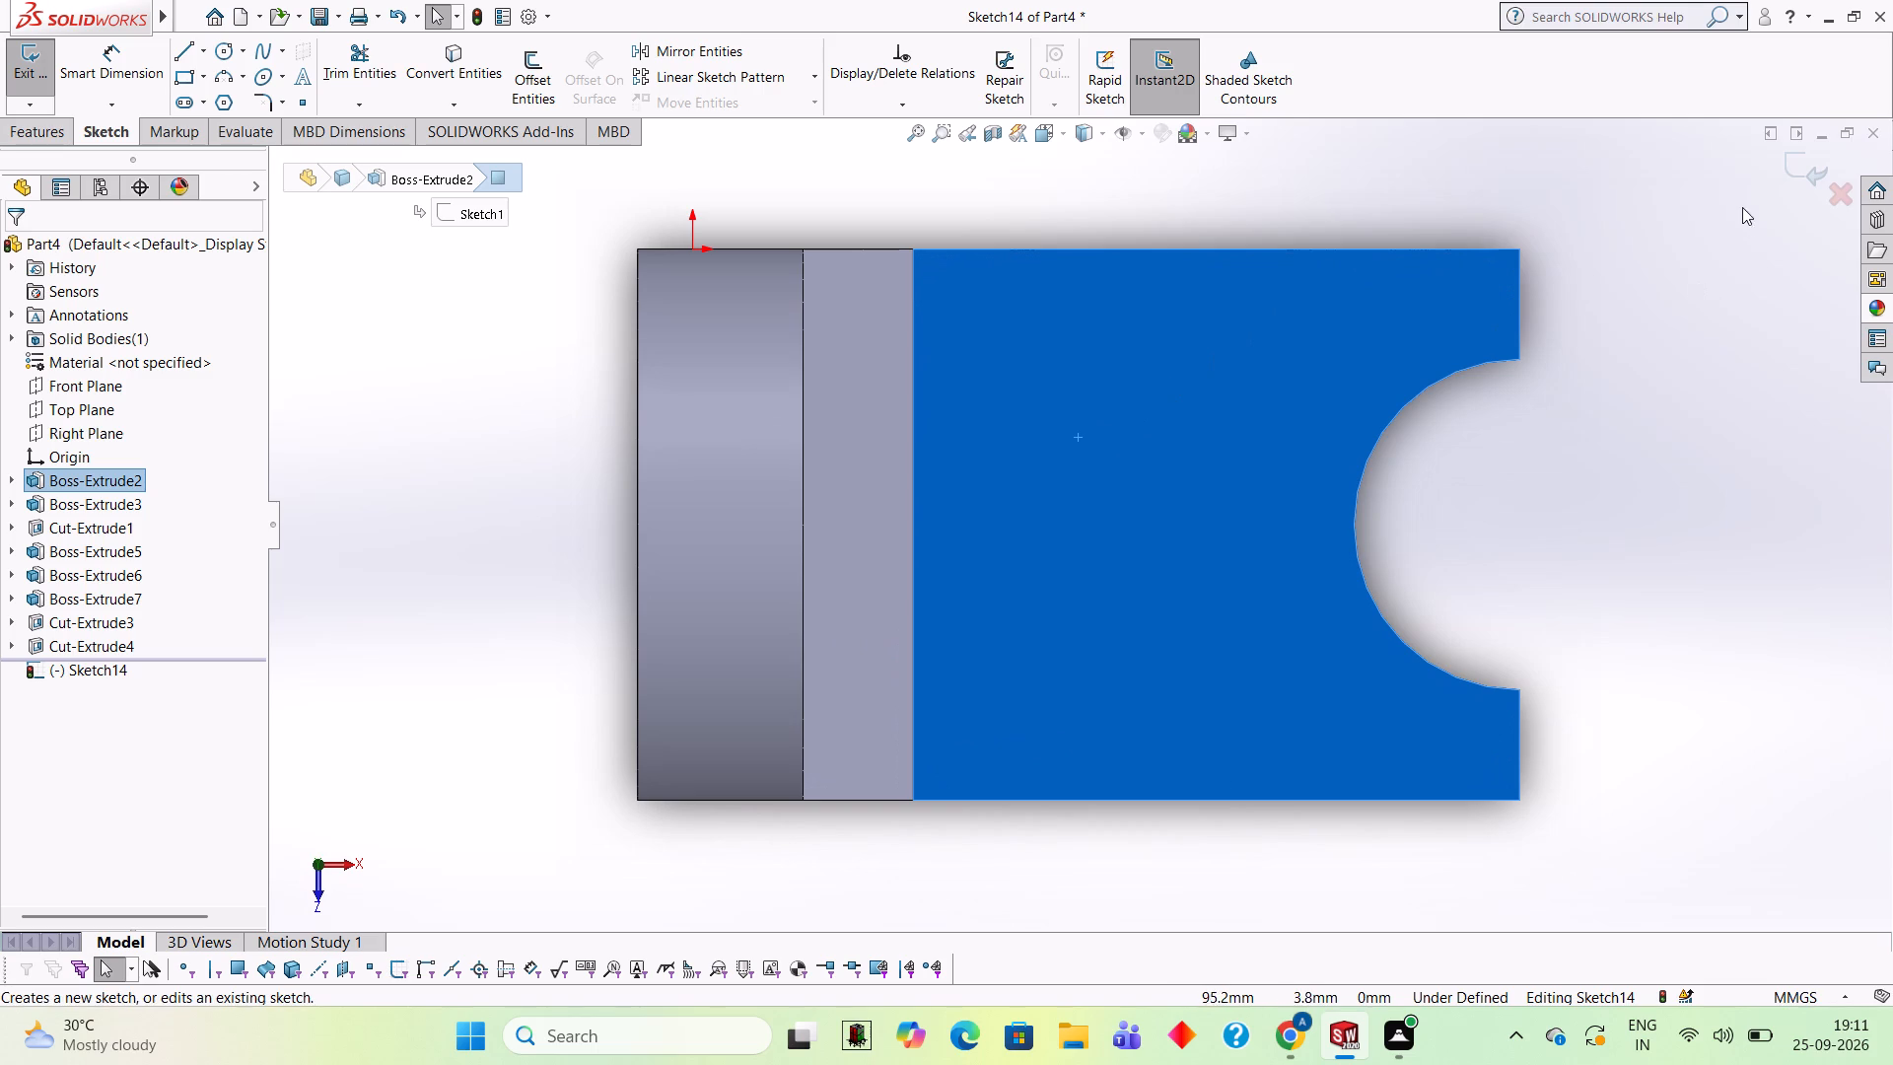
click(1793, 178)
On the body's side face, sketch a closed right triangle in the step corner, with 20 mm vertical and 20 mm horizontal legs.
middle_drag(1514, 603, 1508, 544)
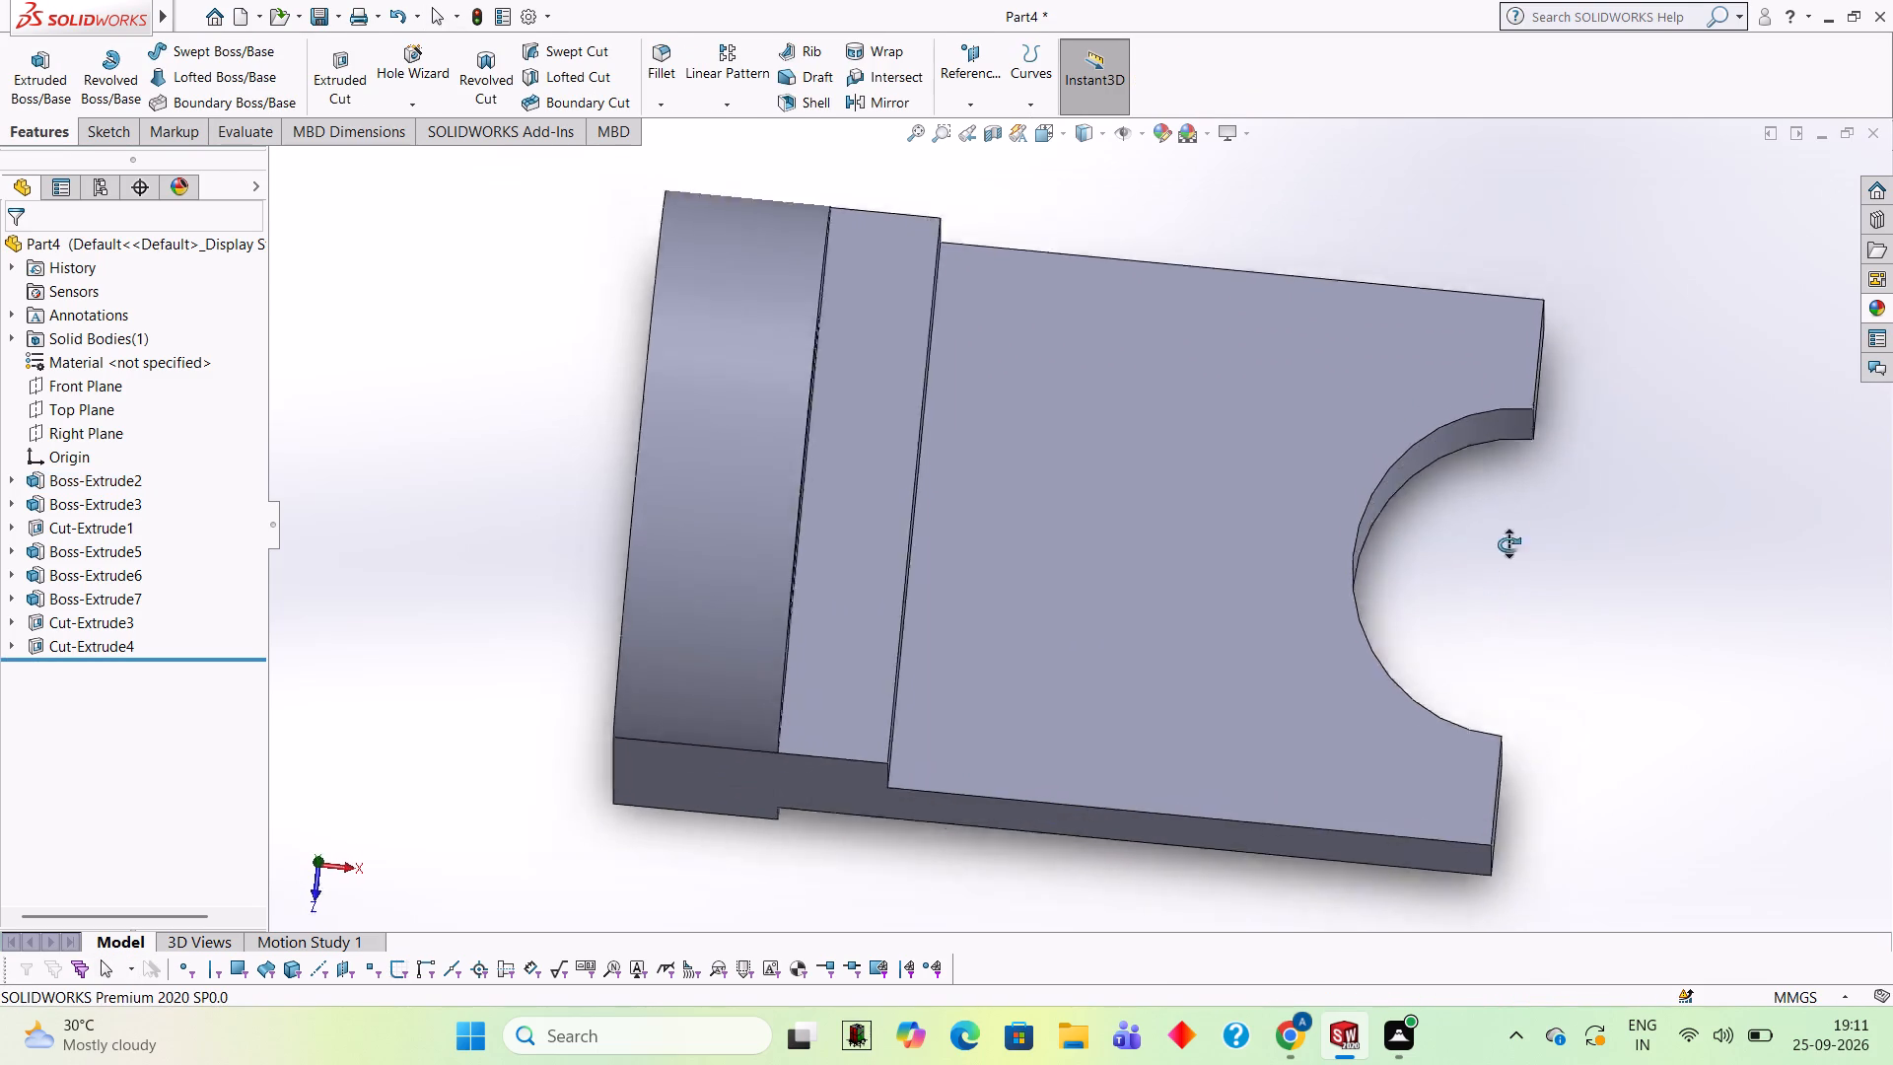
middle_drag(1508, 544, 1510, 423)
click(1220, 880)
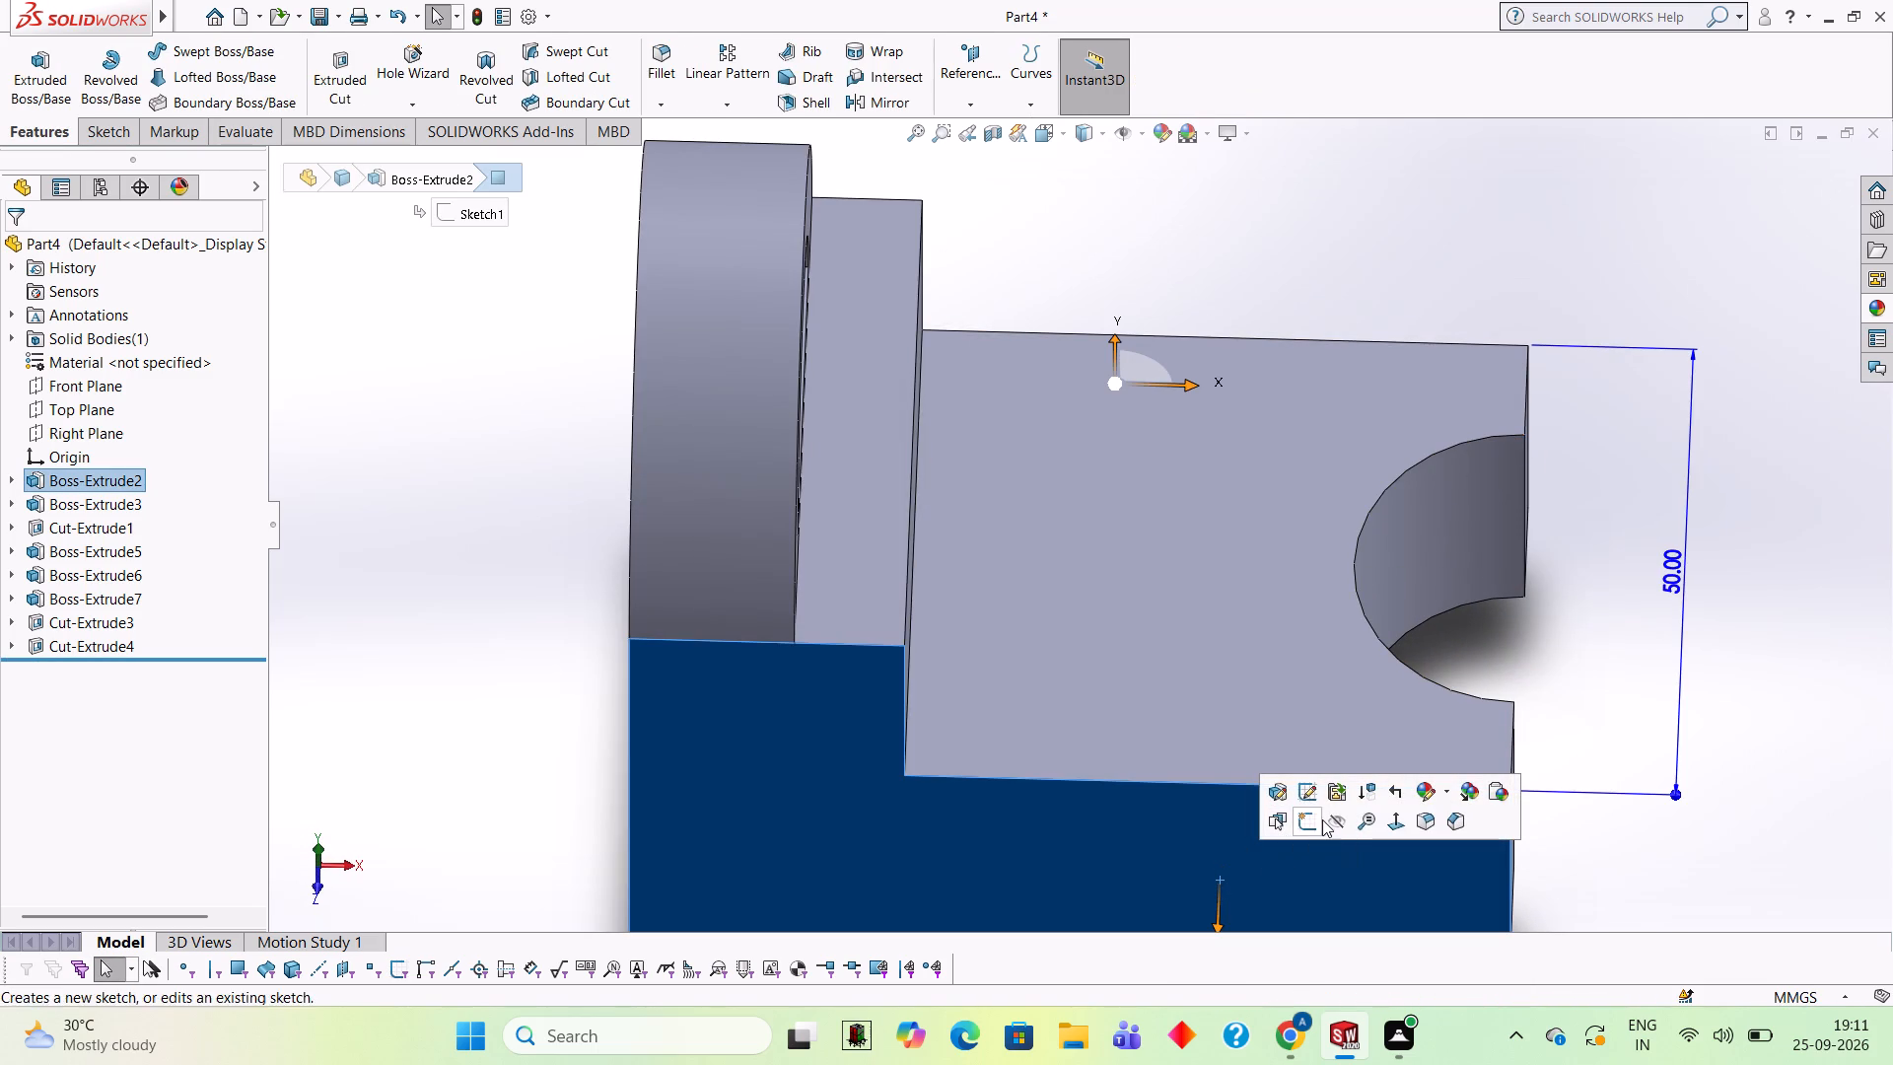
click(1314, 819)
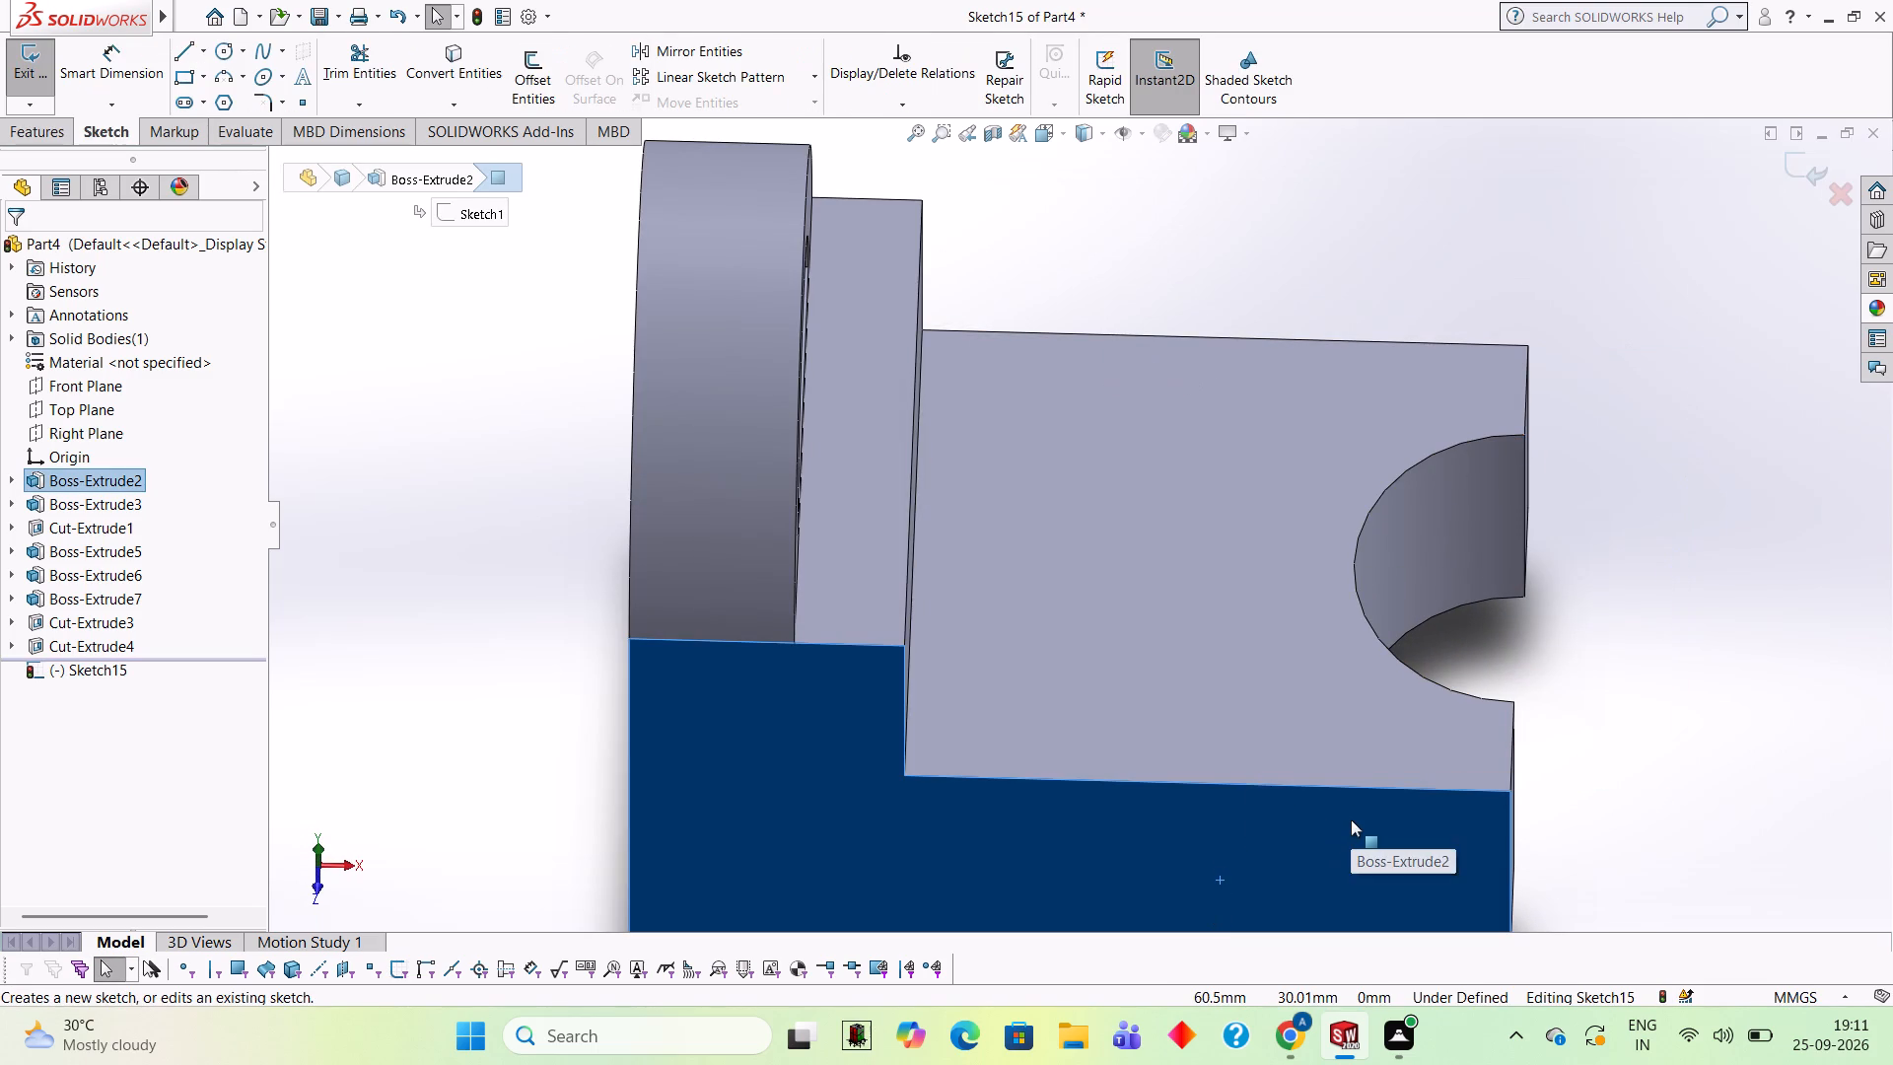
key(ctrl+8)
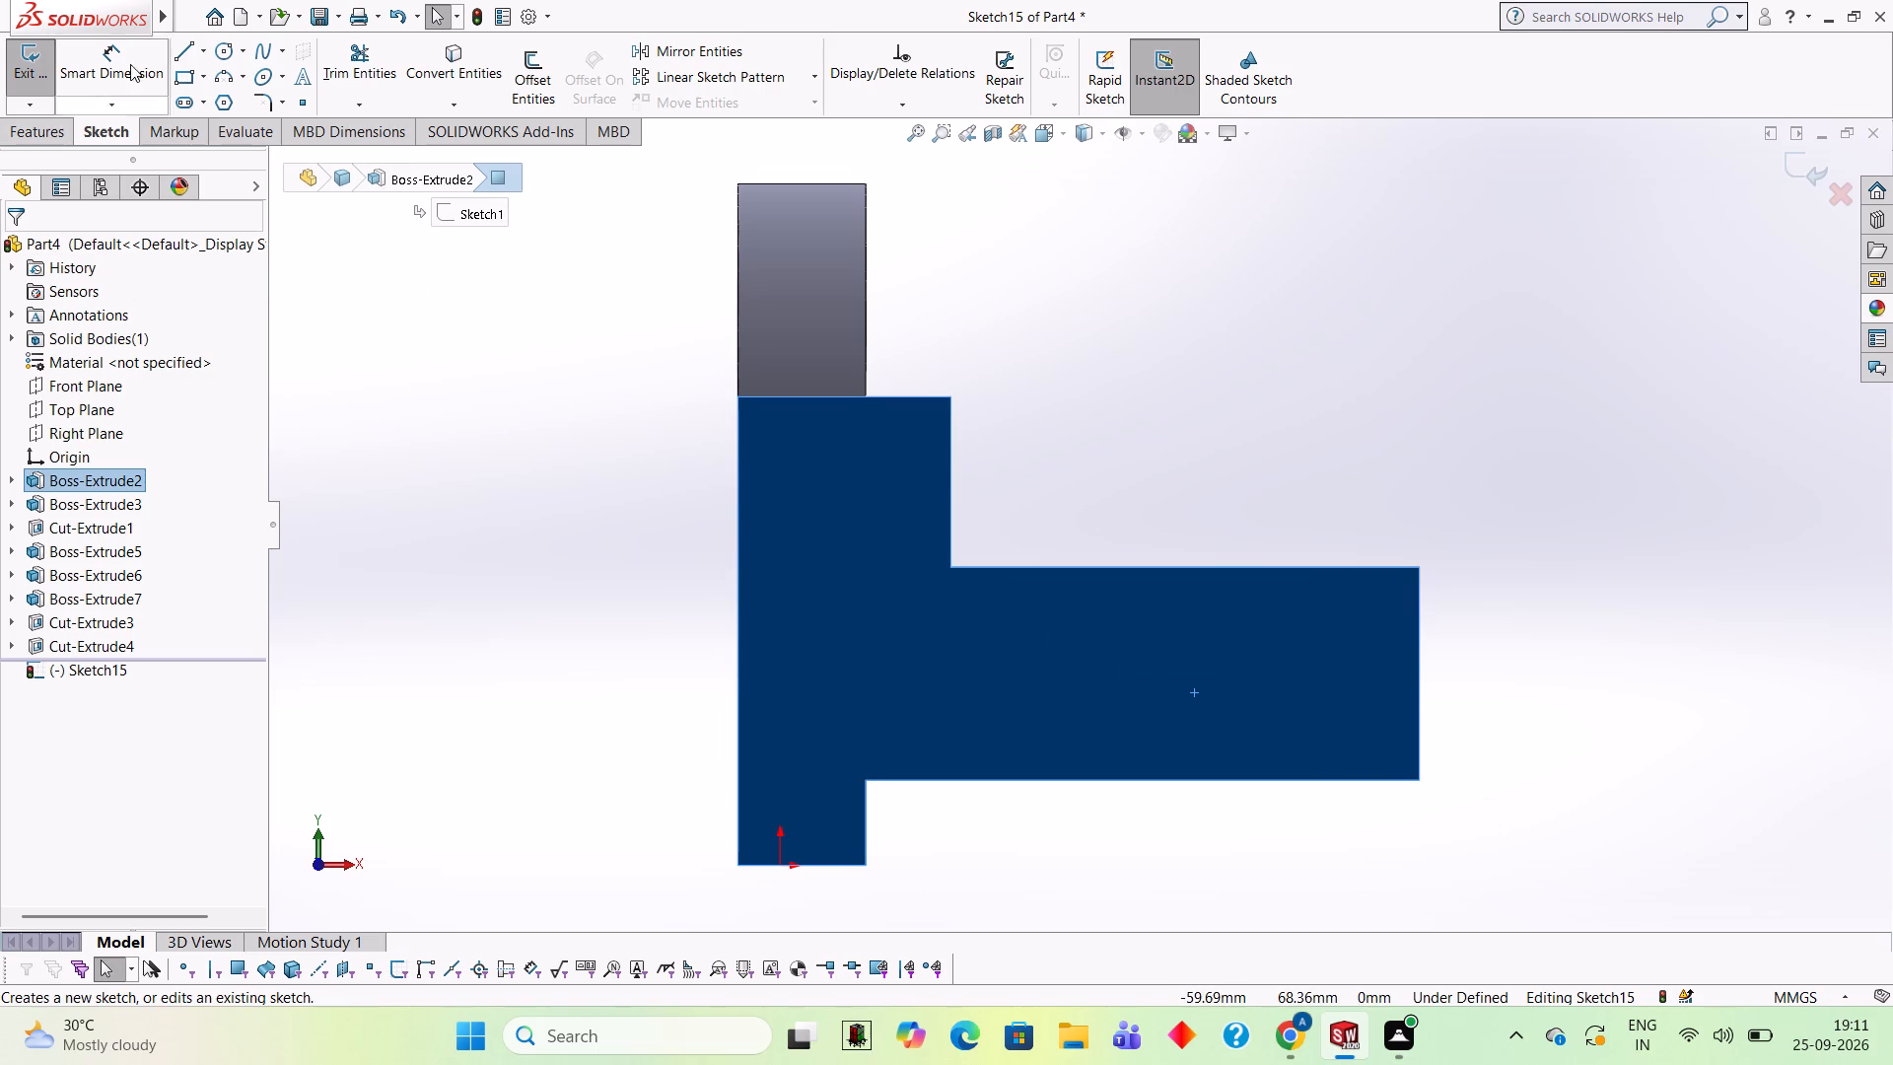
click(179, 44)
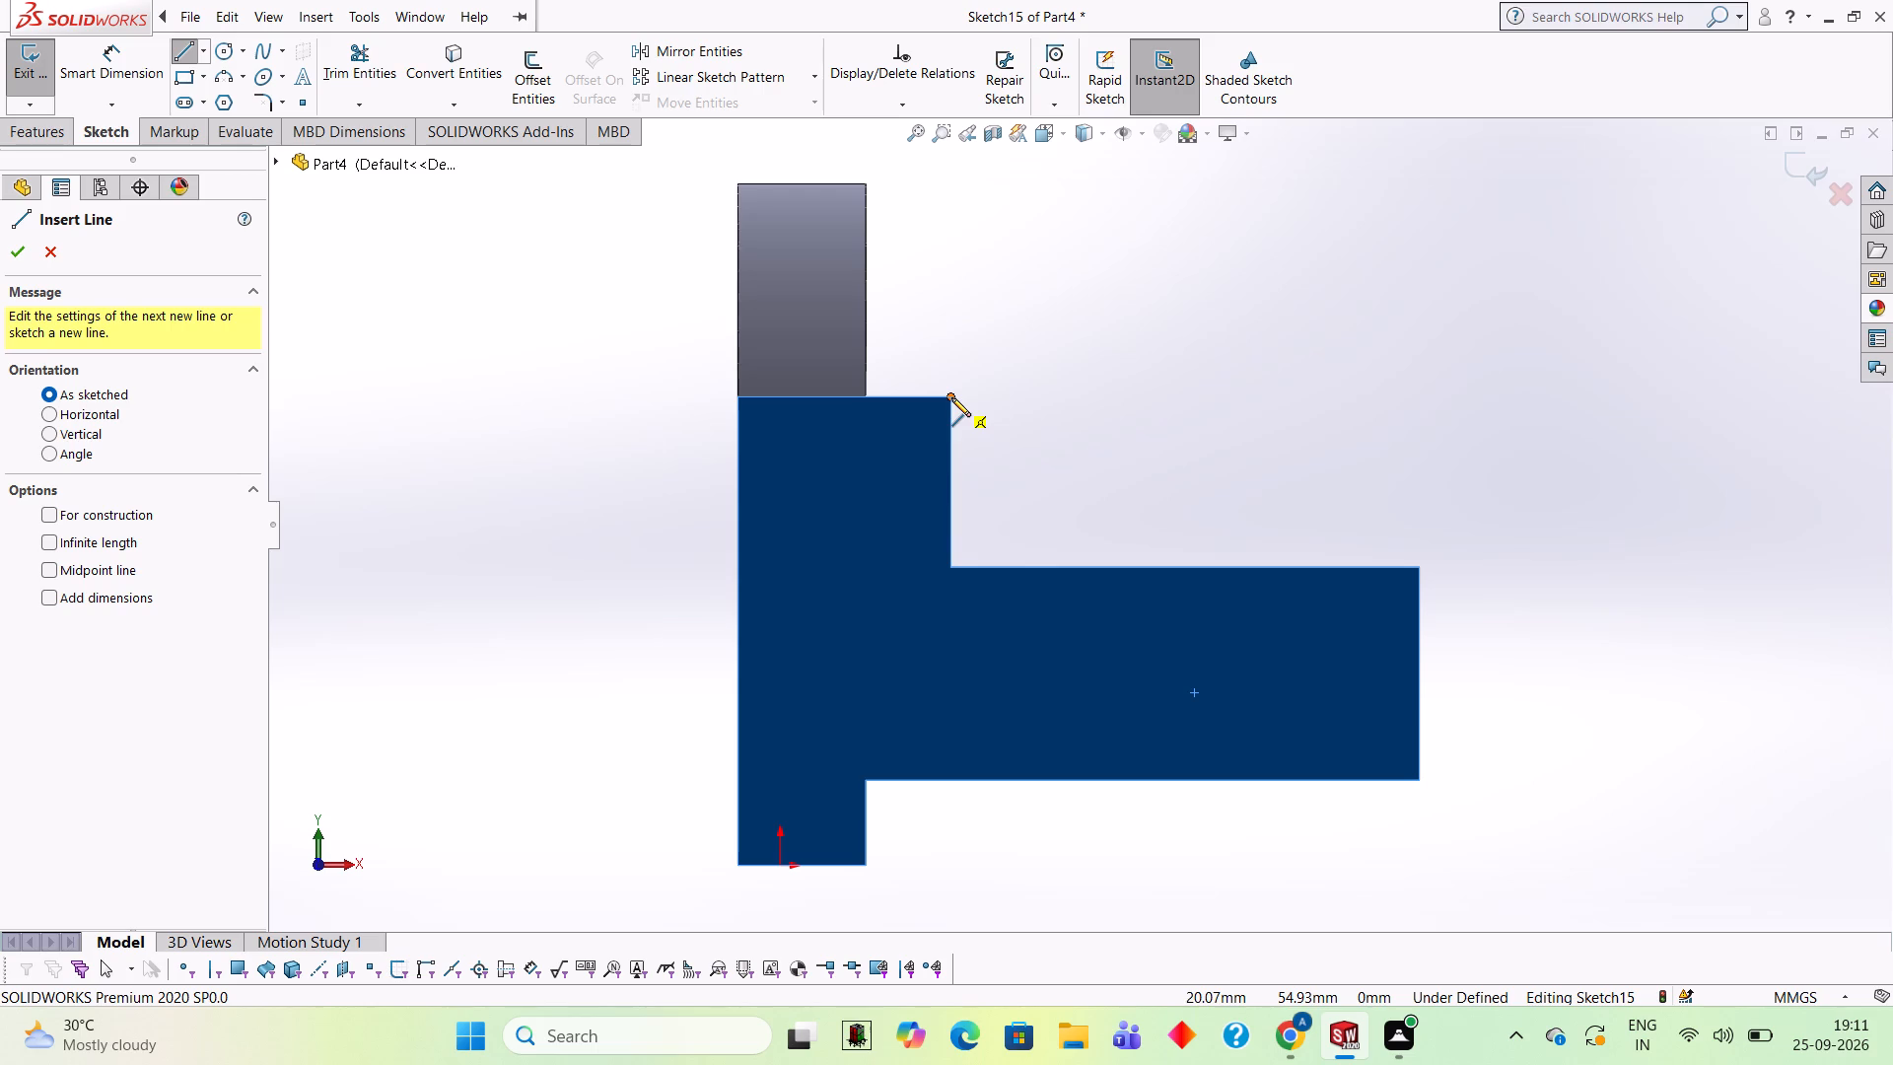
click(949, 397)
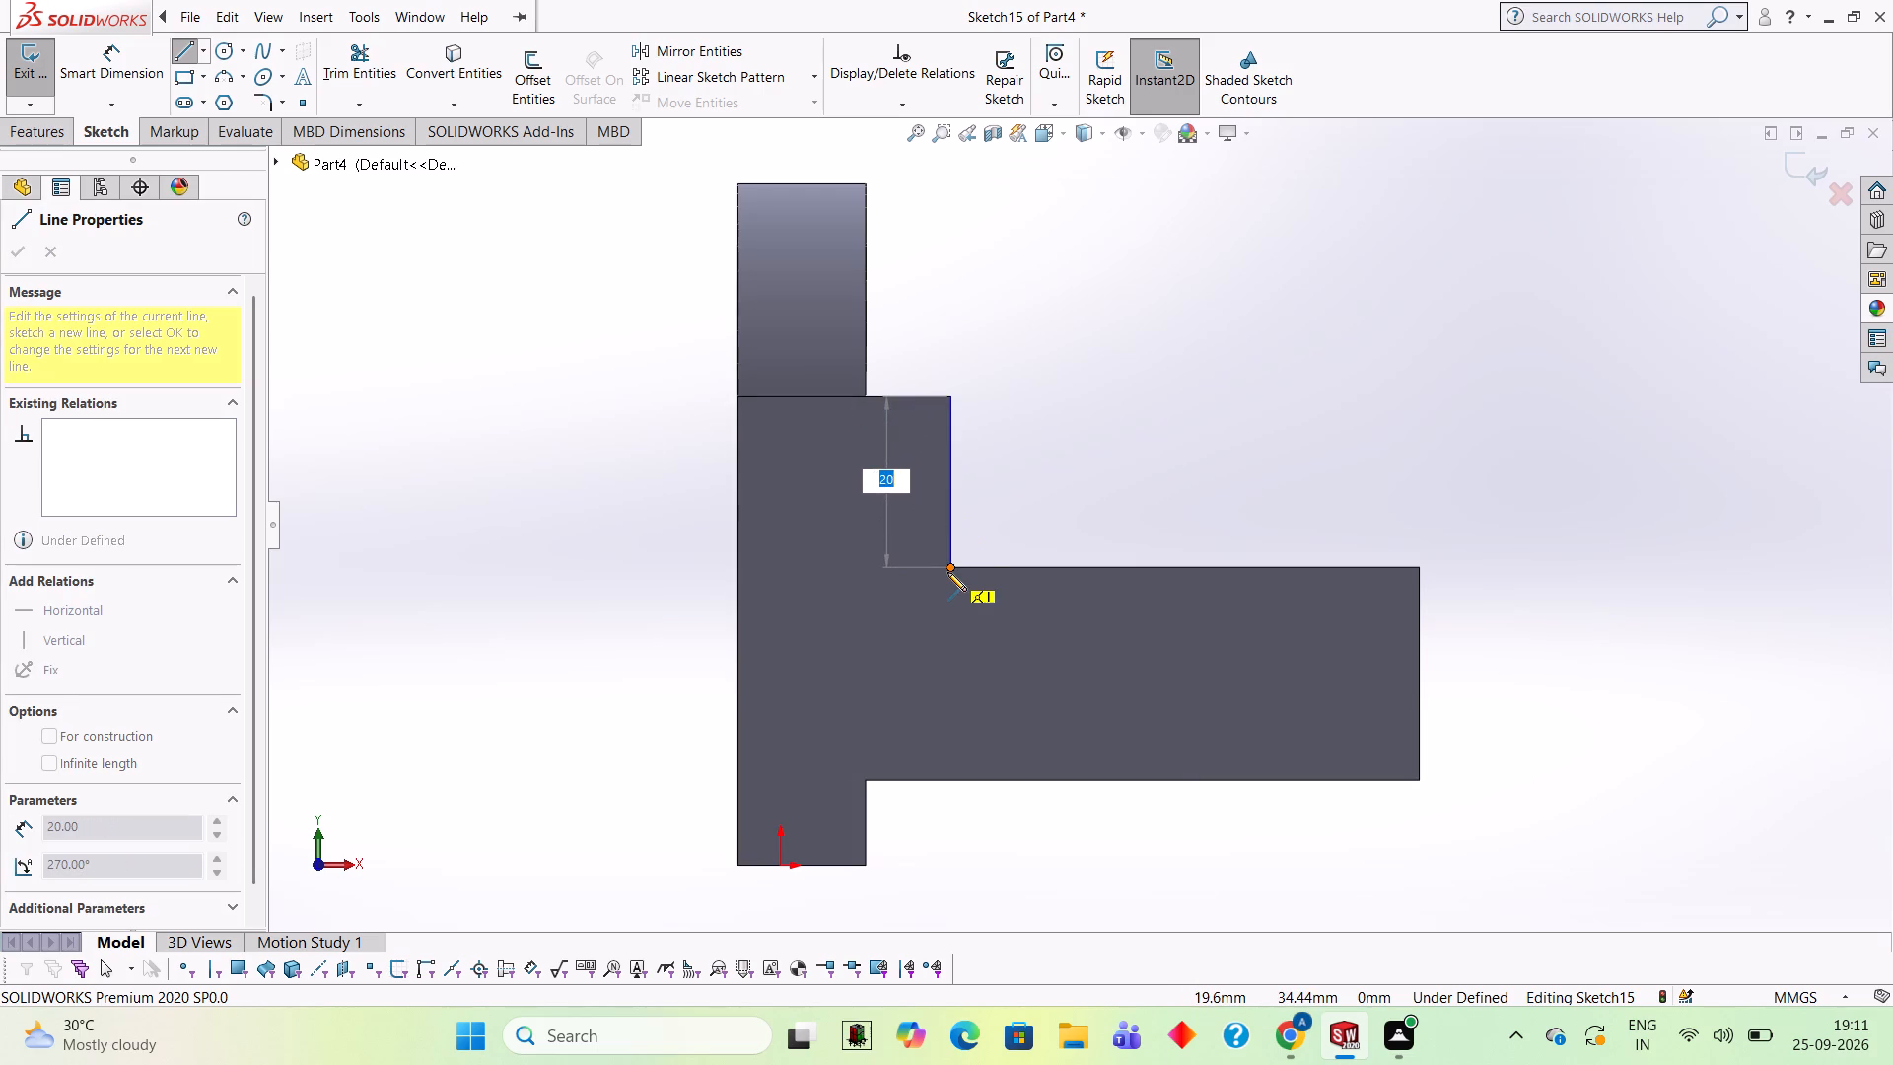
click(949, 567)
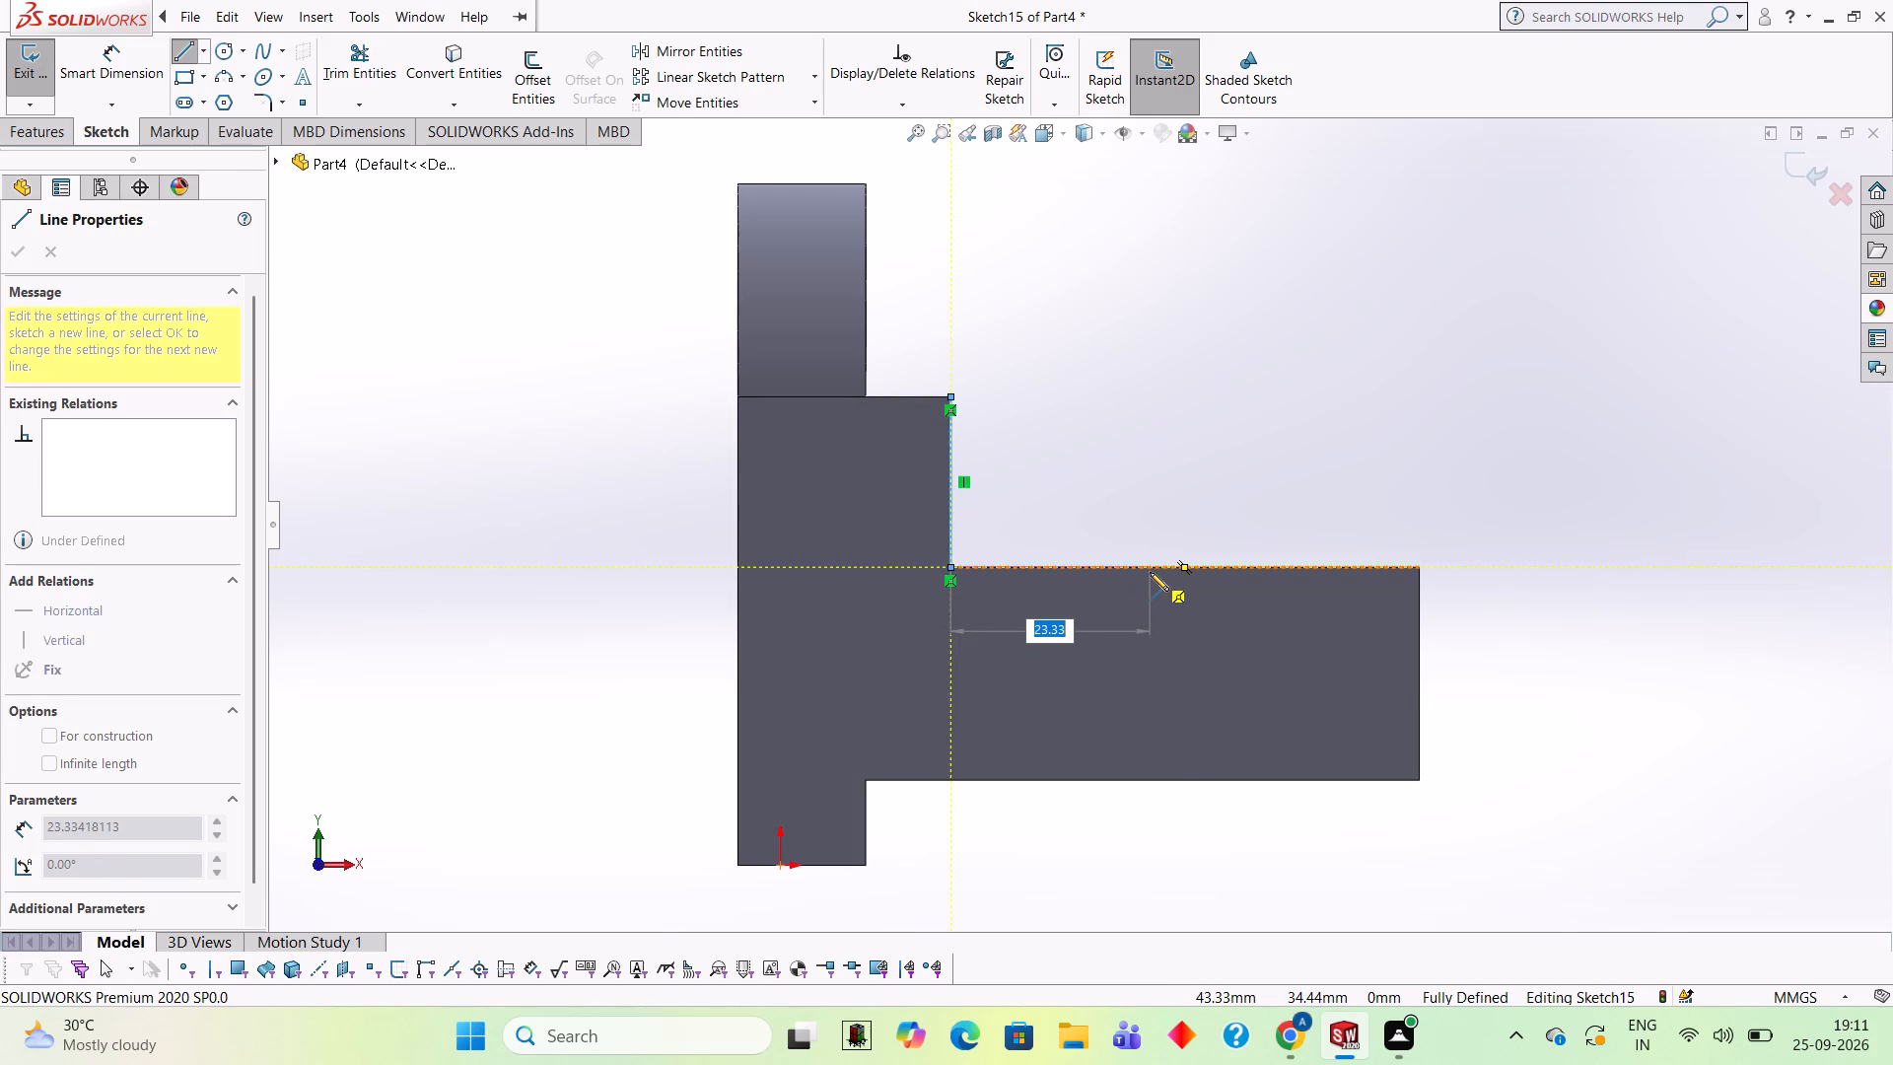
text(20)
key(Return)
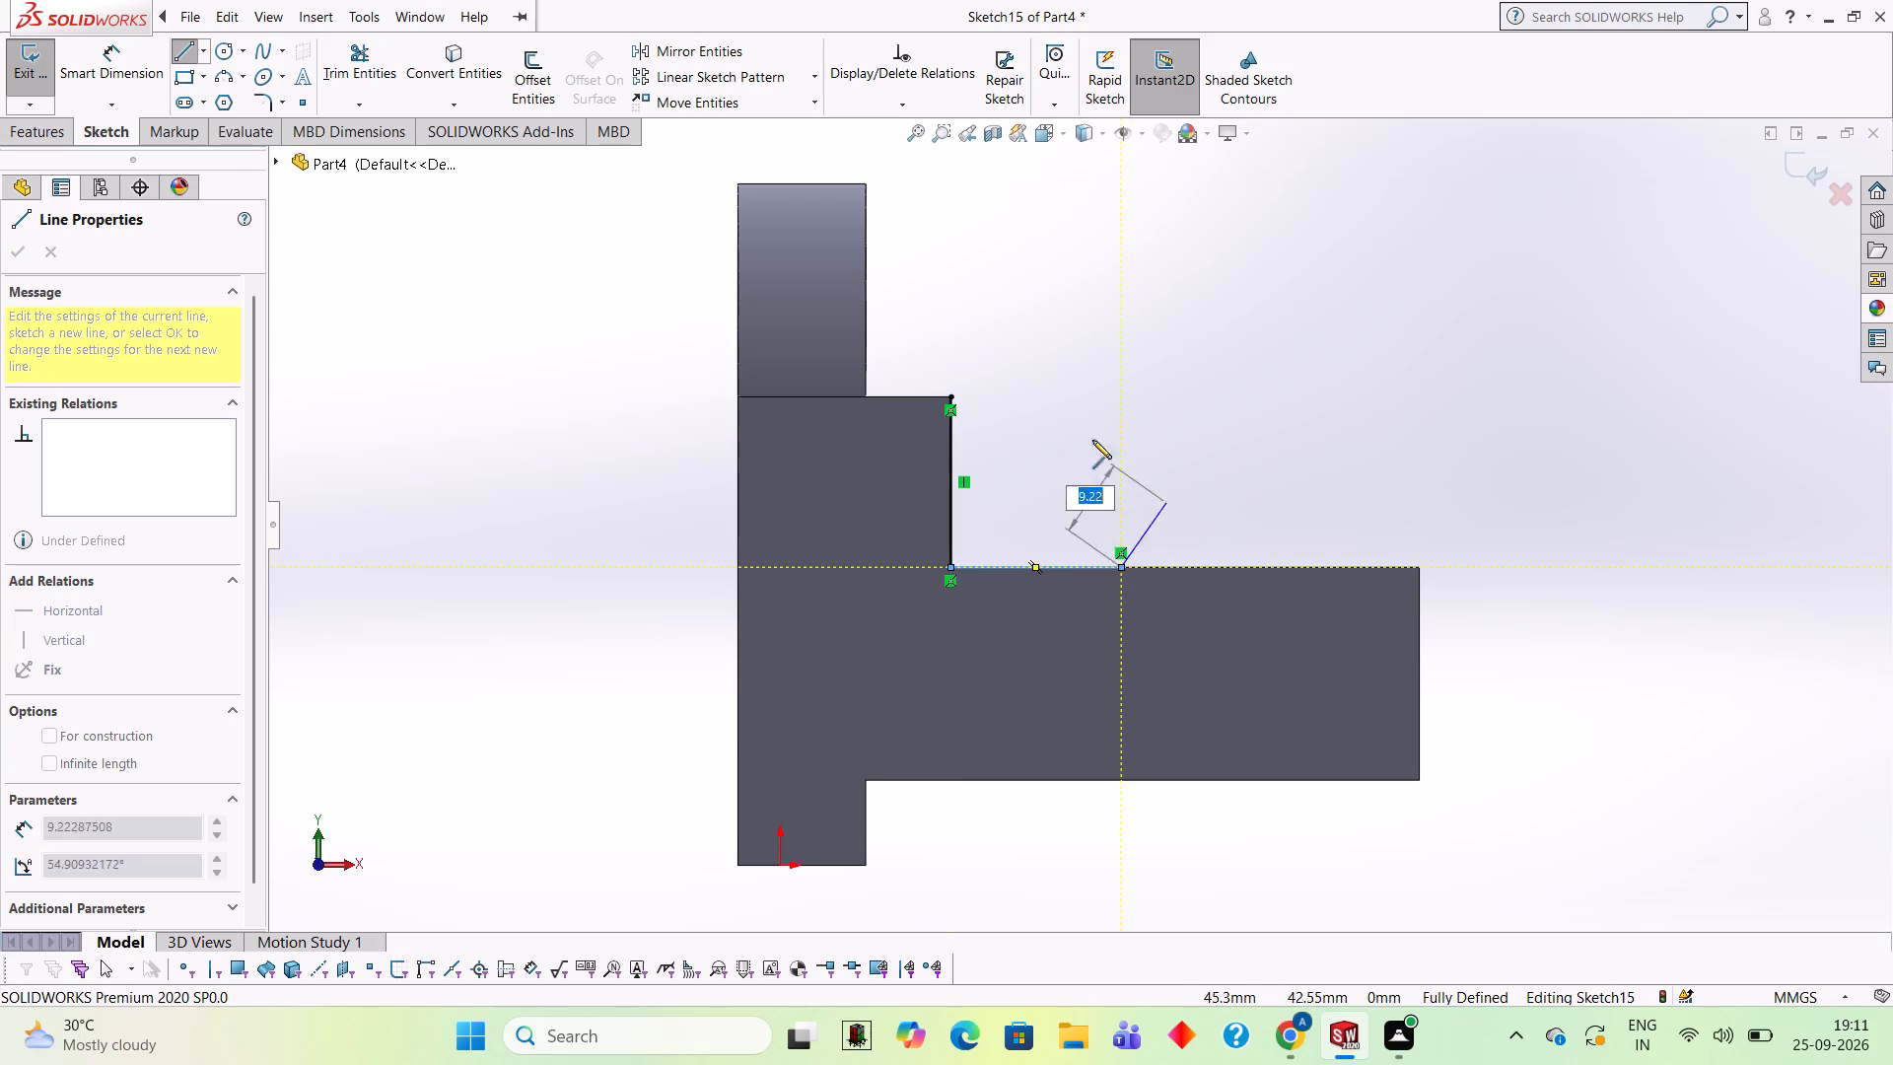
click(950, 395)
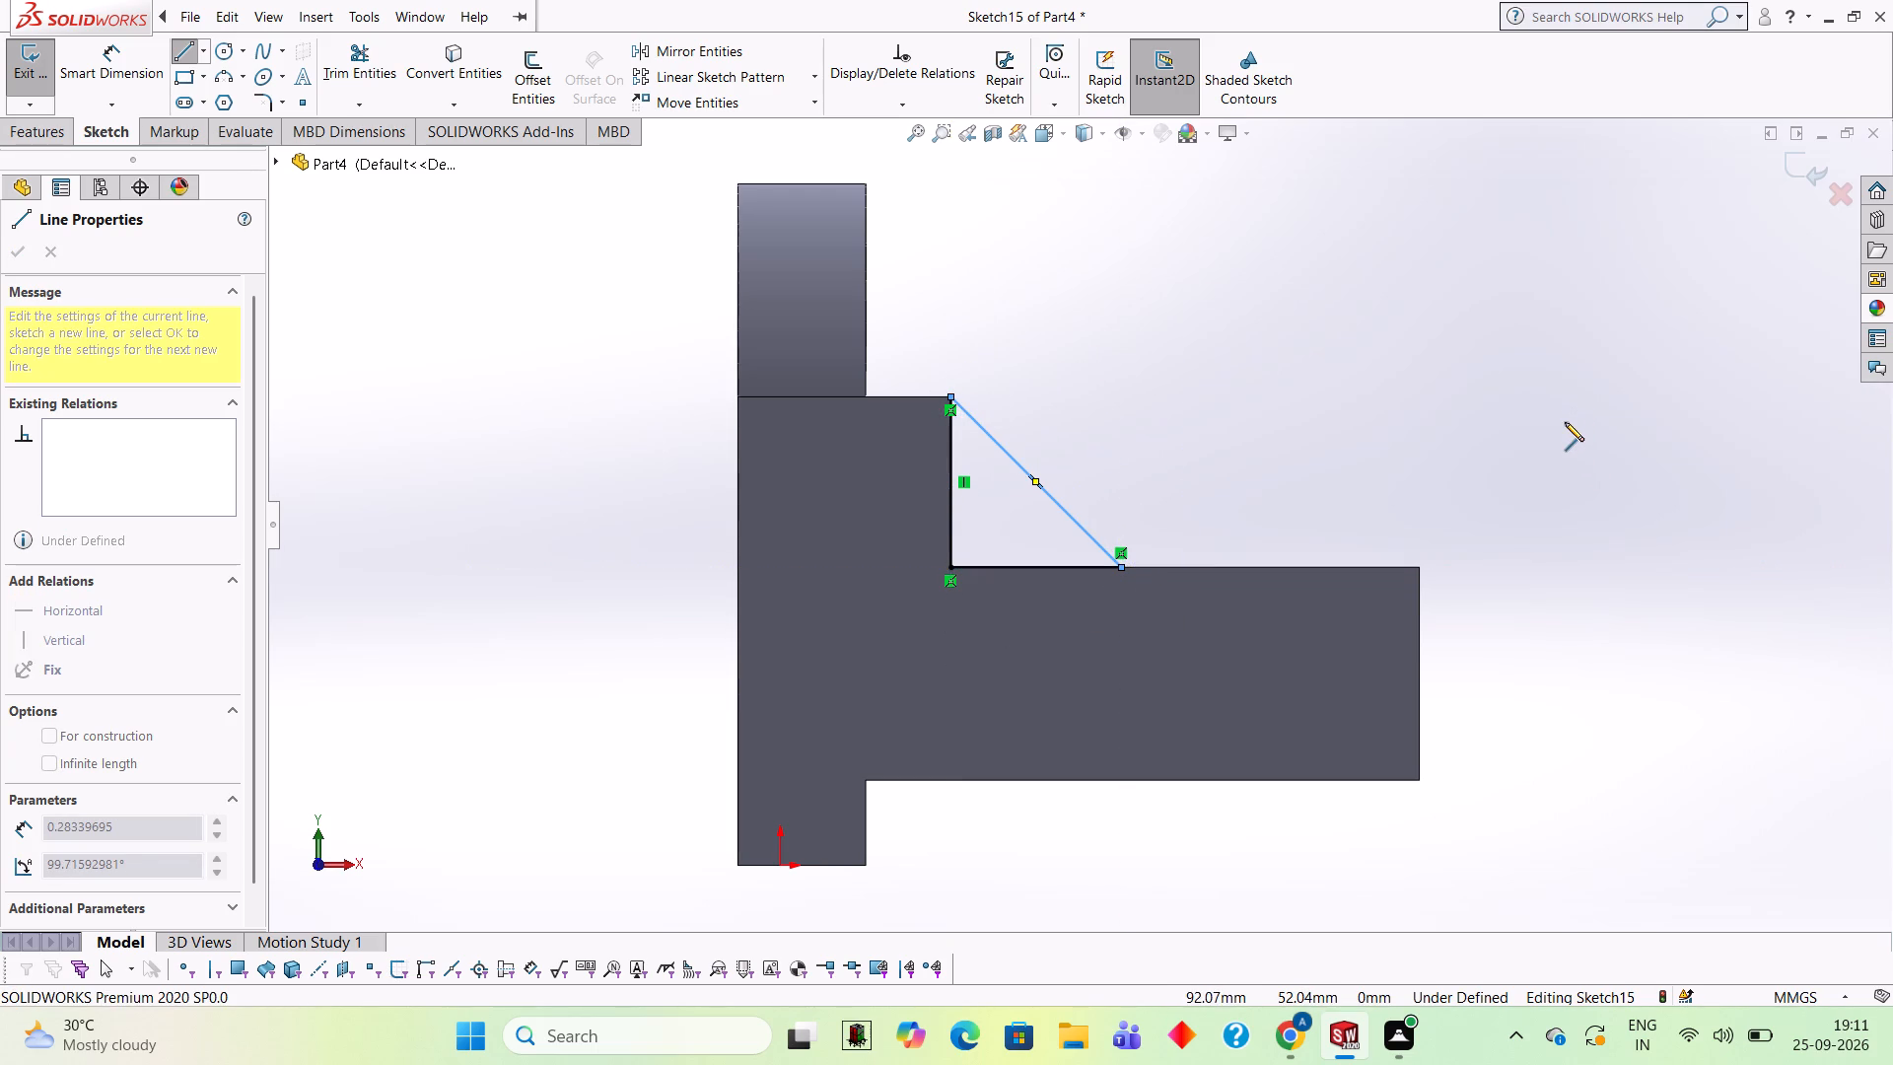
Boss-extrude the triangle sketch blind 40 mm, with the direction reversed so the rib runs across the step in the body.
middle_drag(1560, 390, 1497, 406)
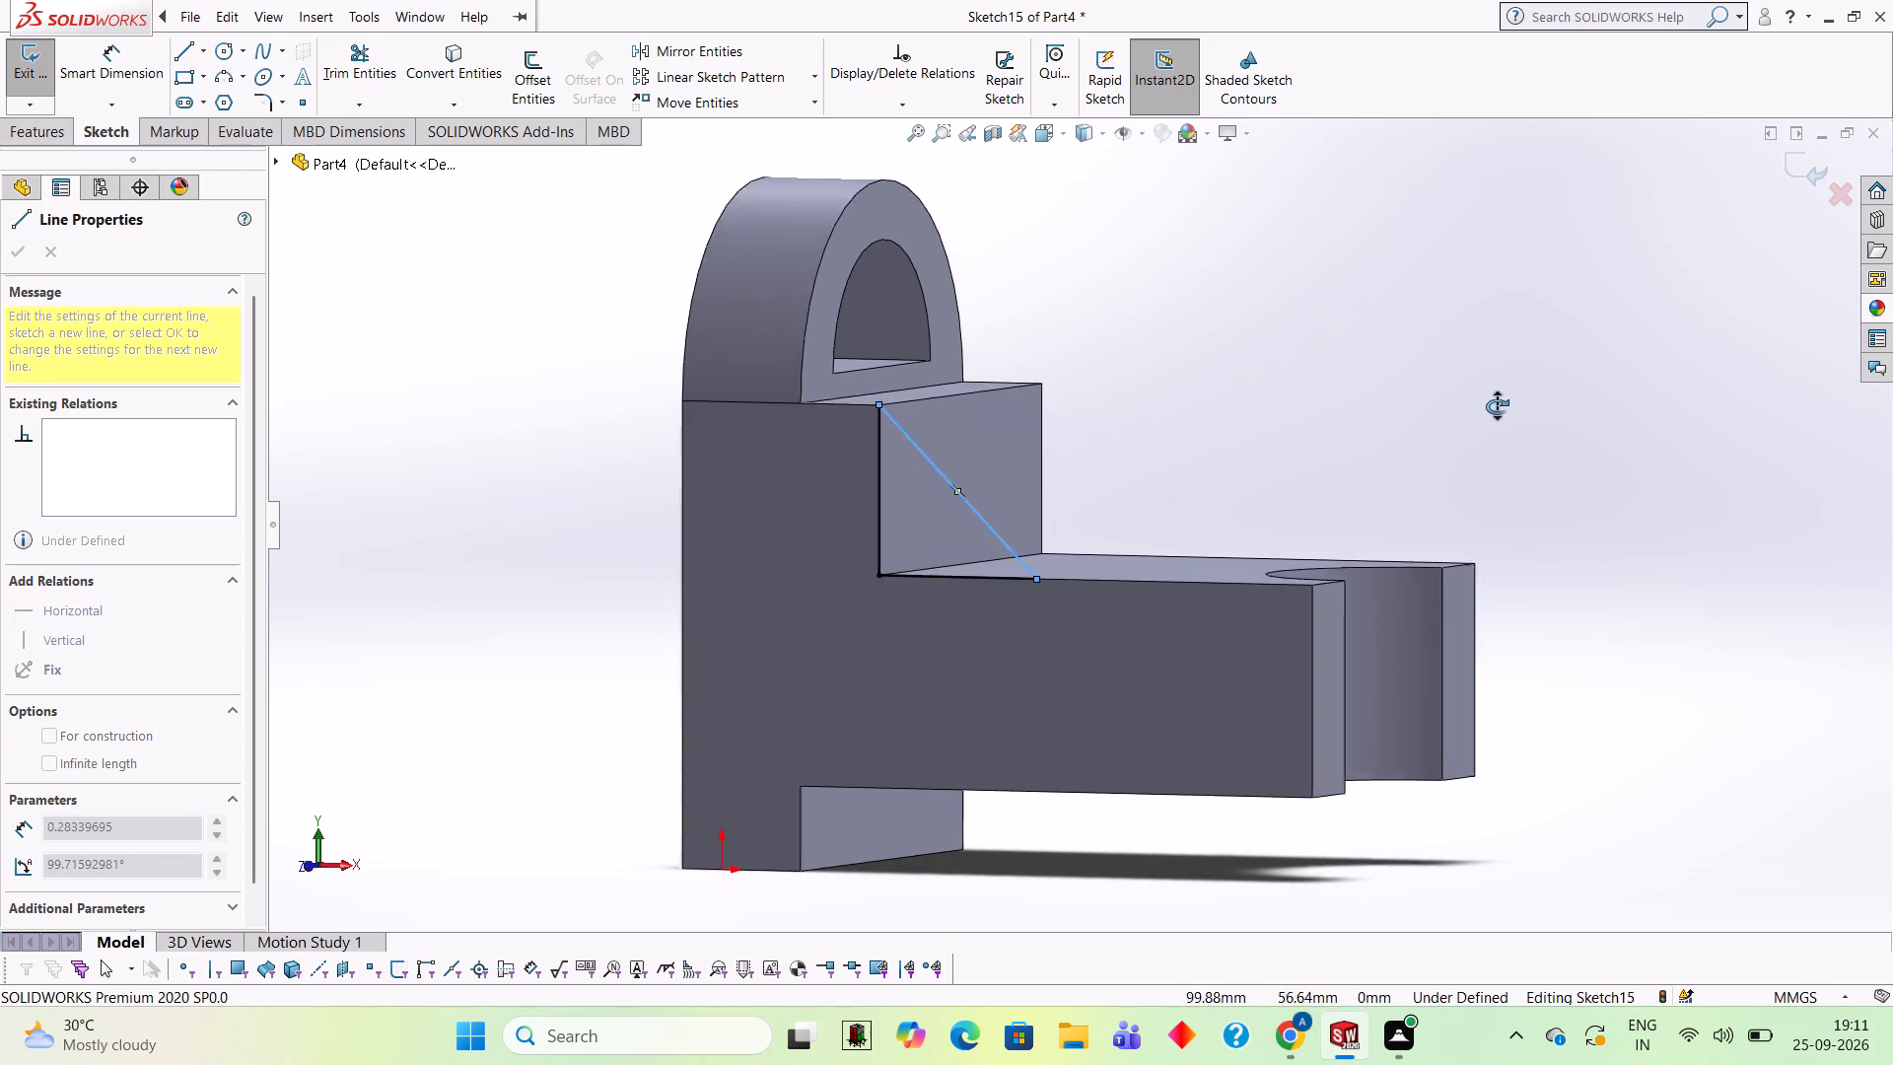
middle_drag(1497, 406, 1490, 406)
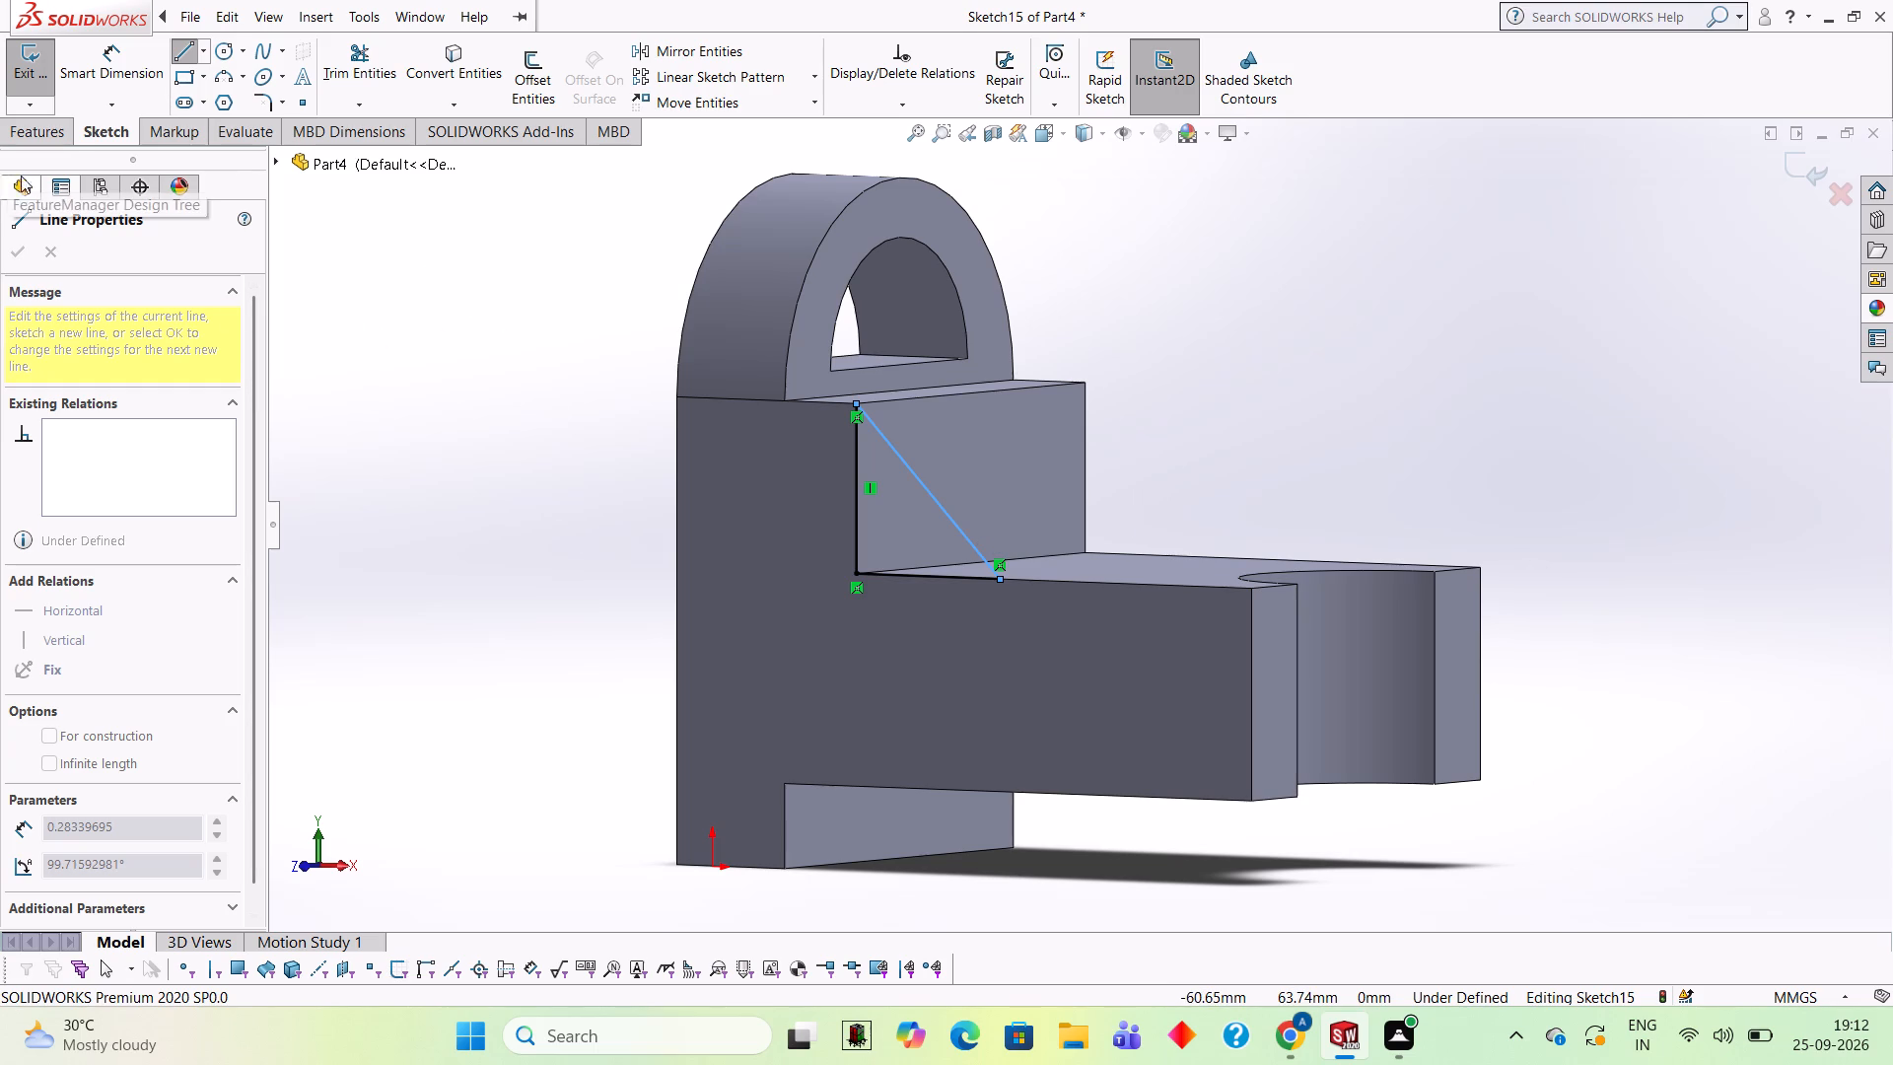
click(53, 137)
click(52, 91)
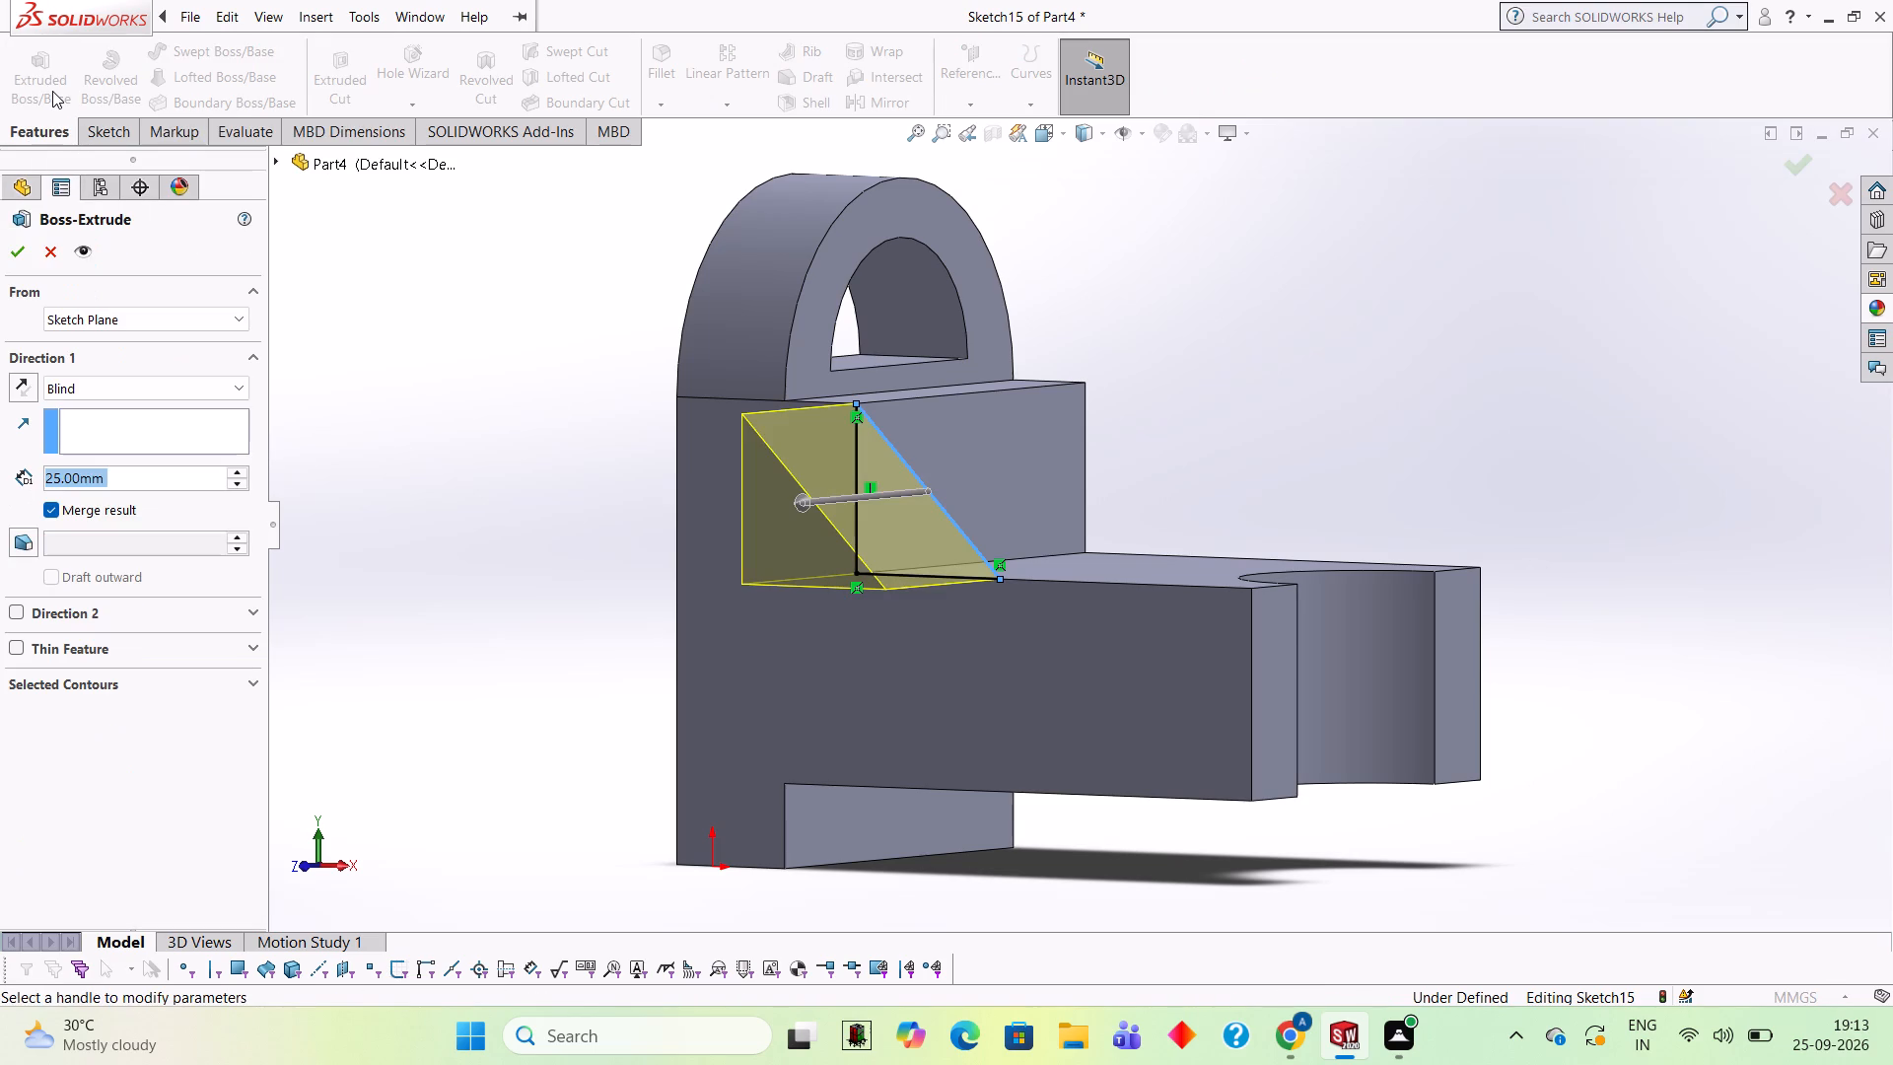
text(40)
key(Return)
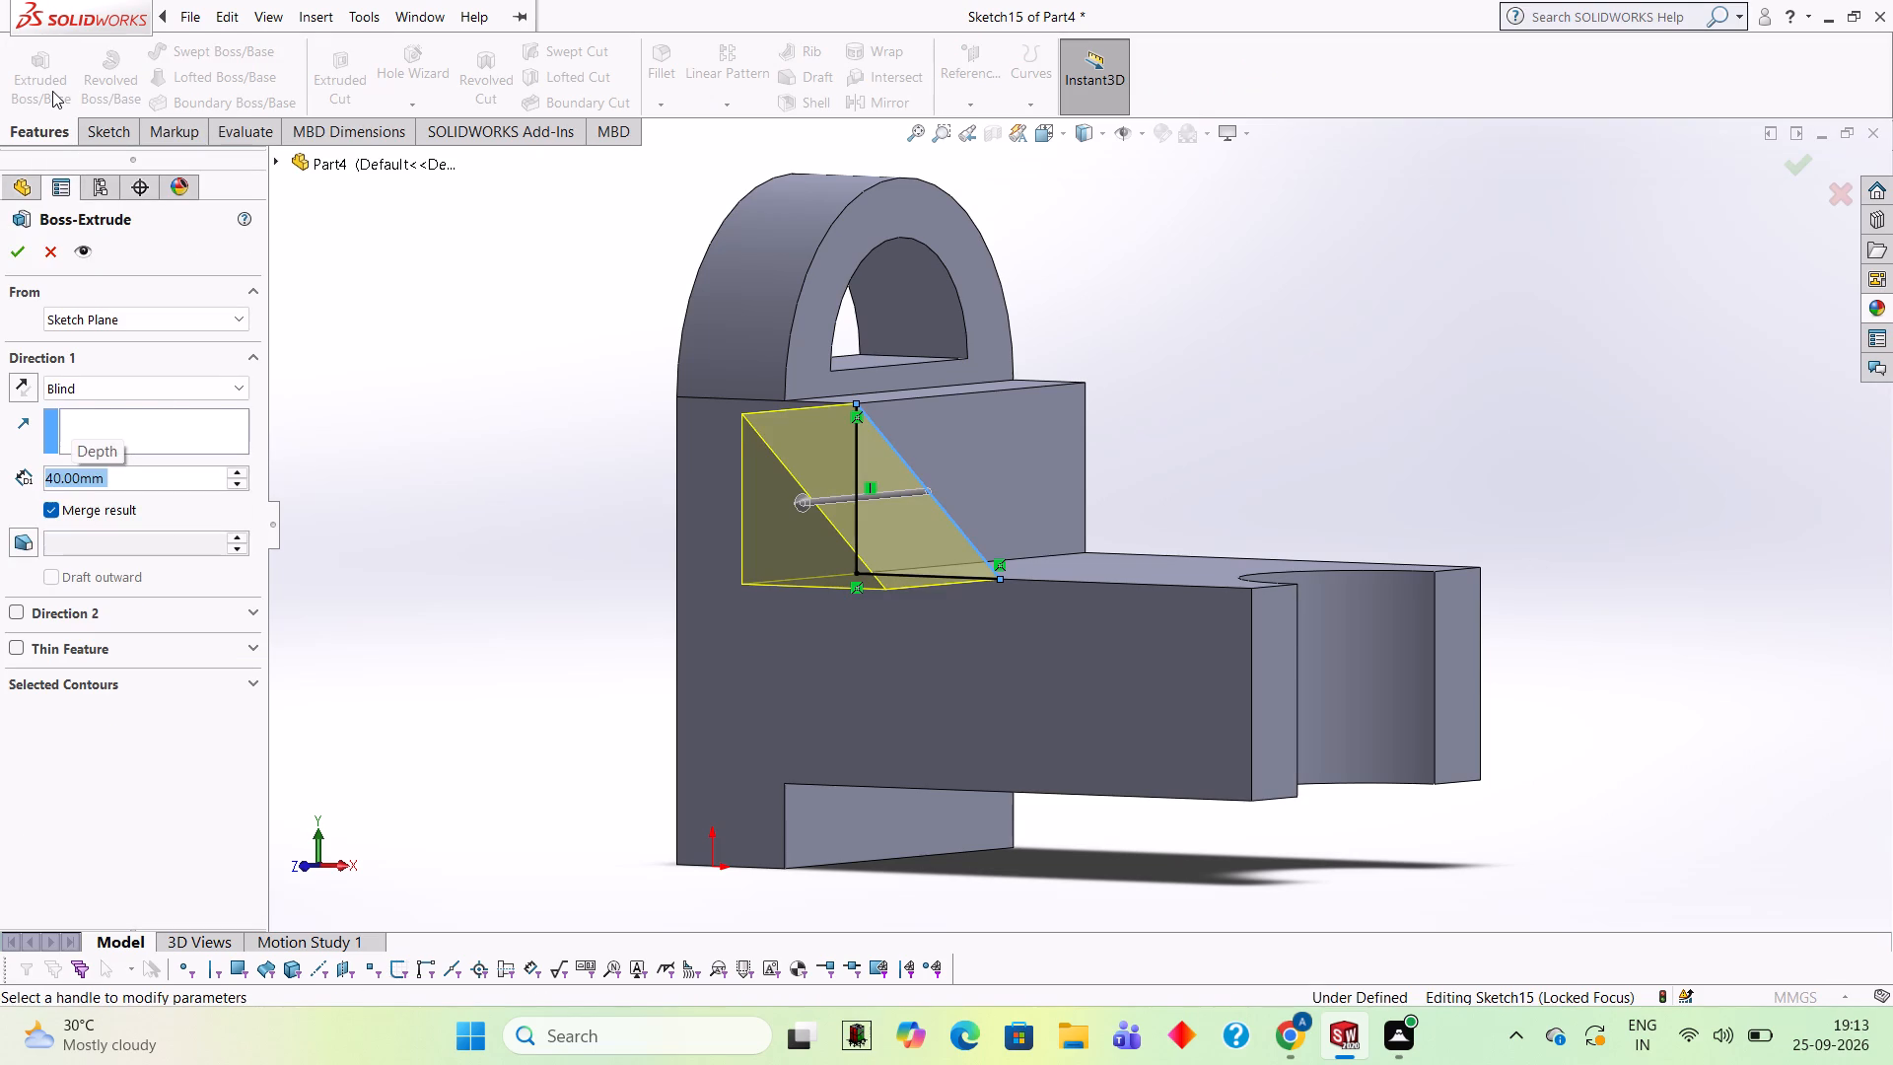
click(31, 388)
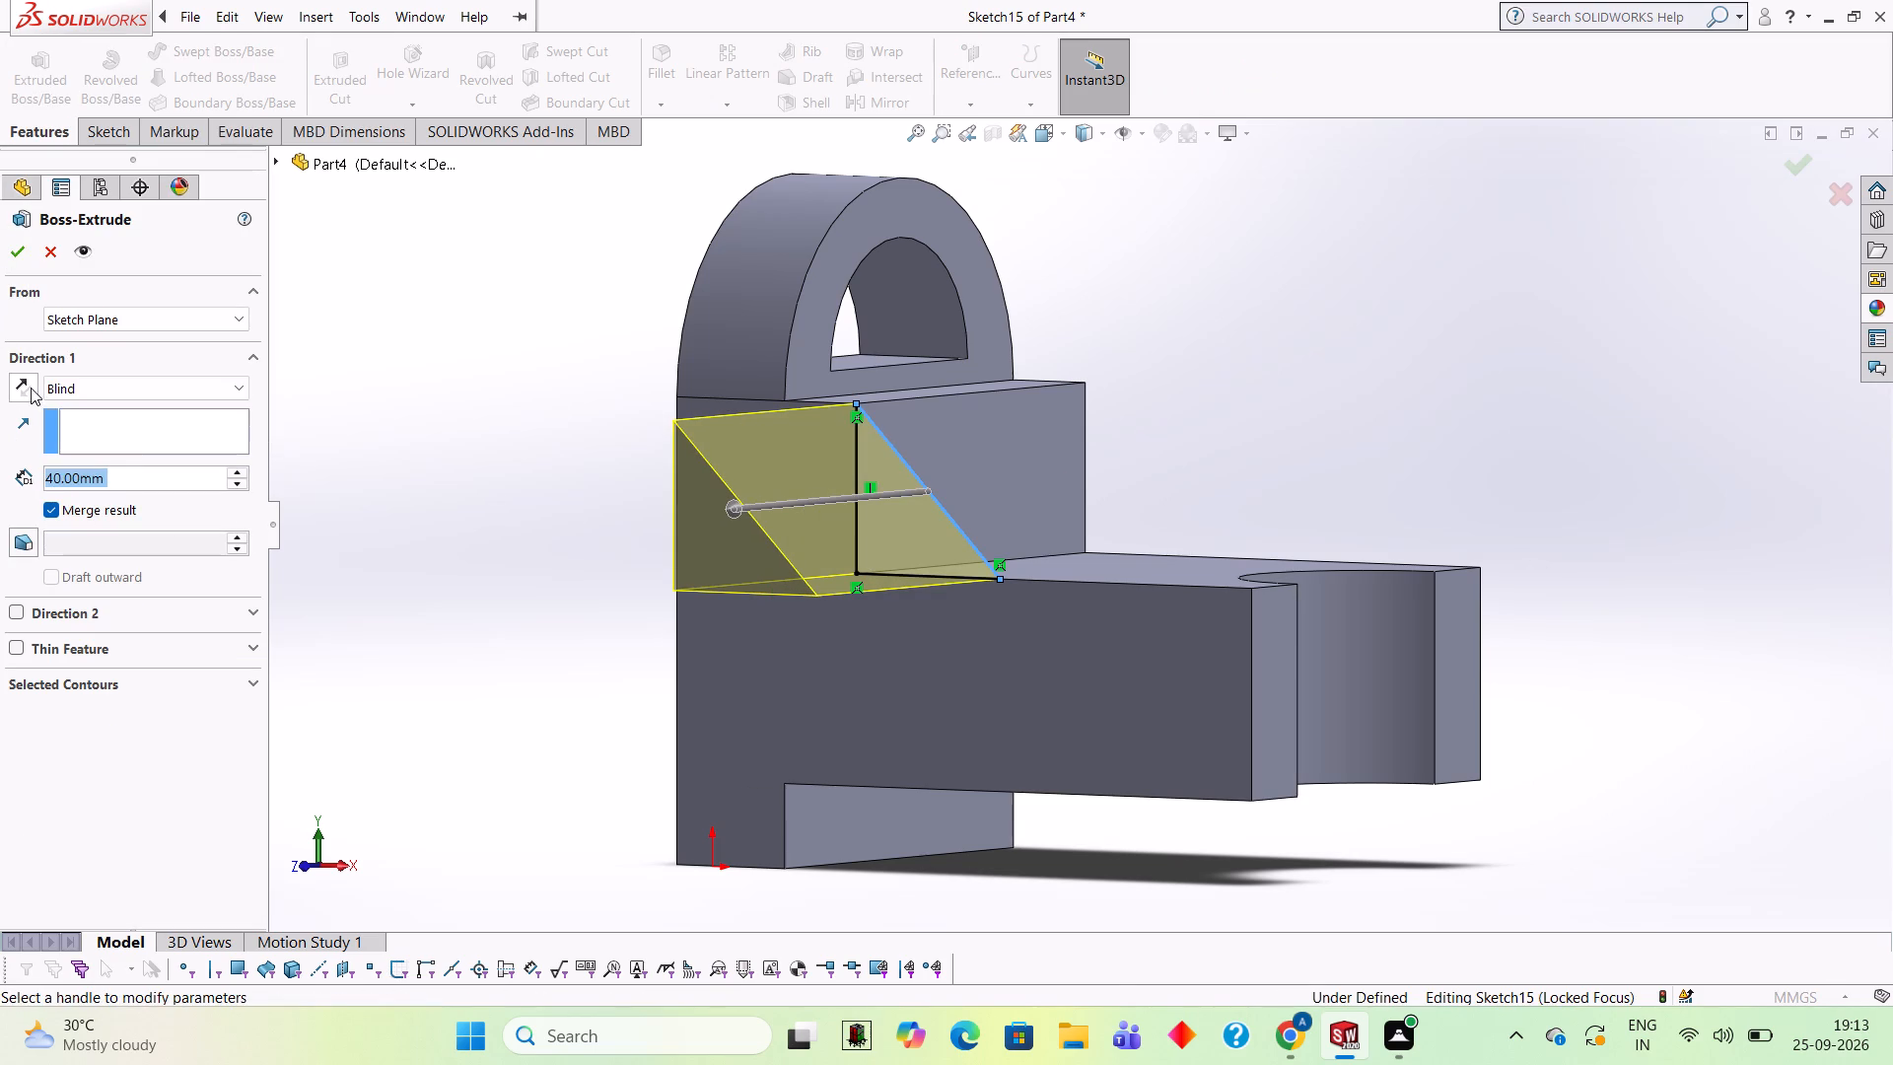
middle_drag(1508, 356, 1393, 368)
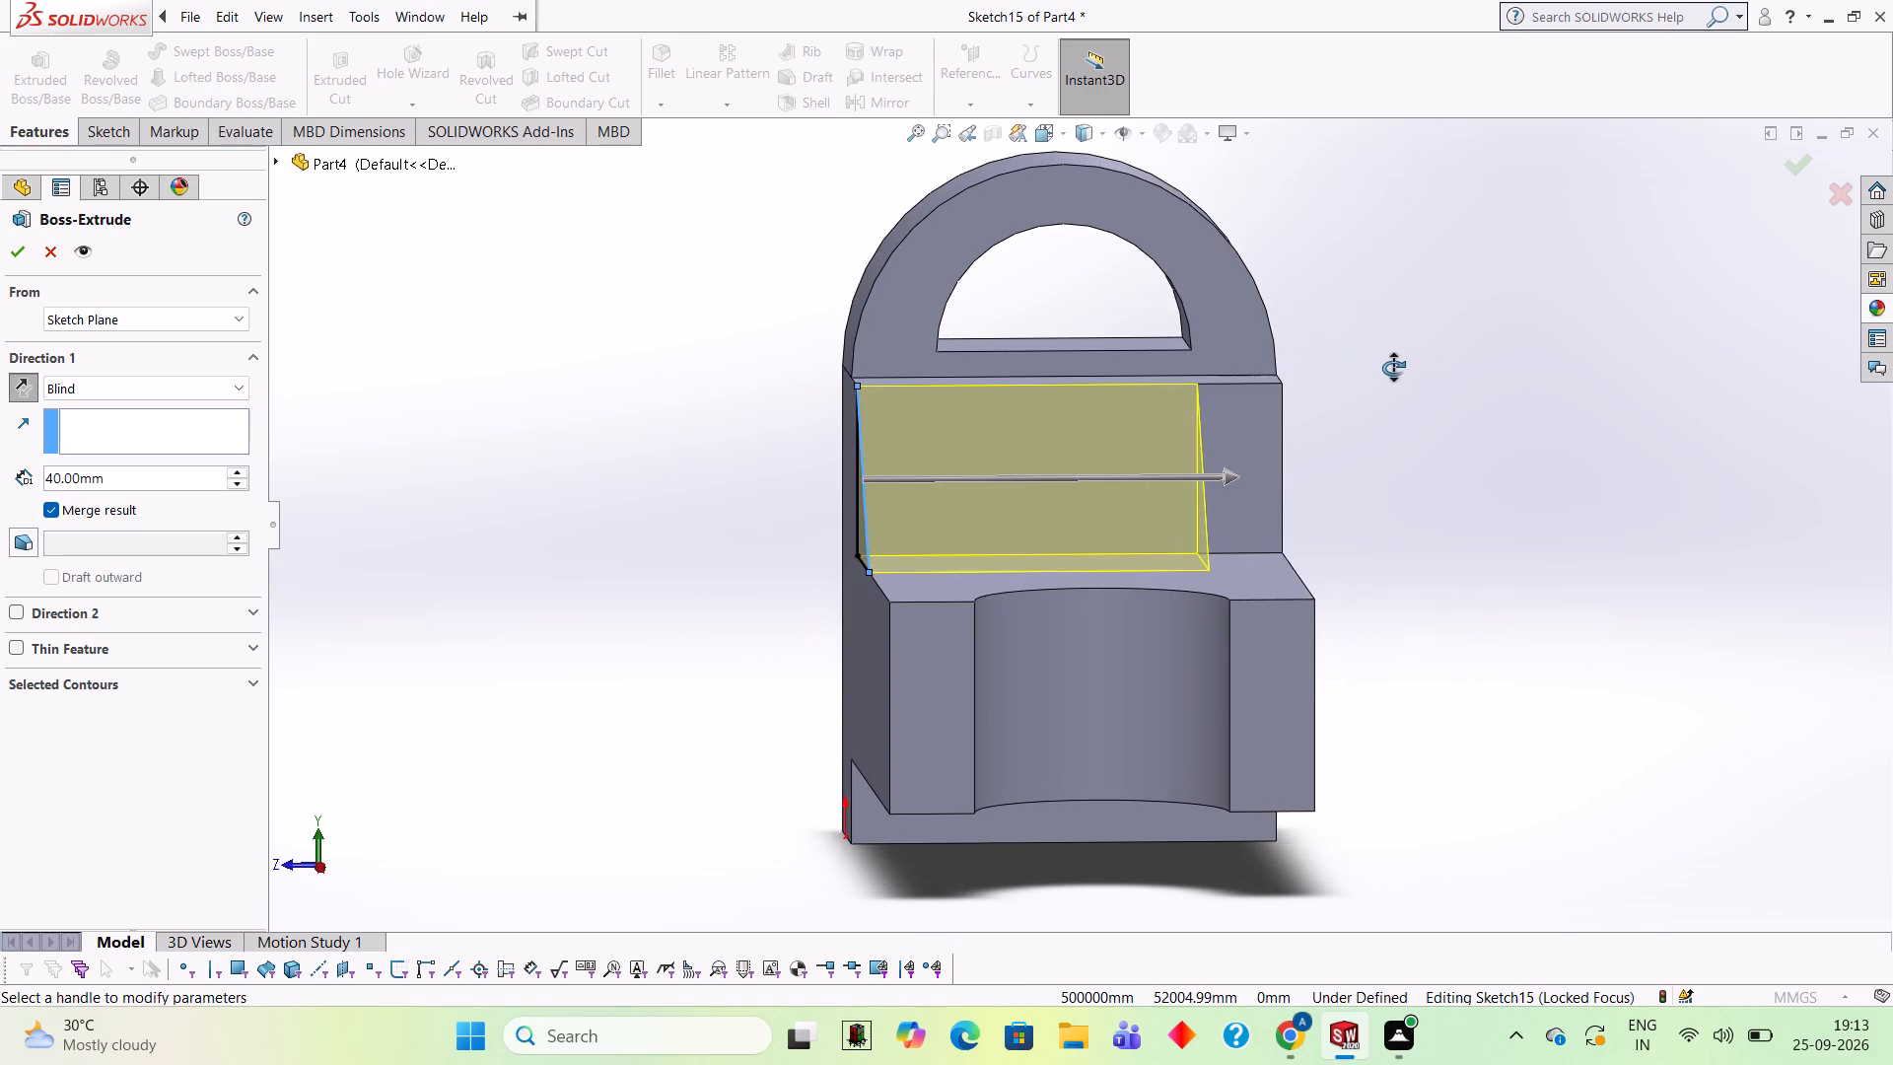
middle_drag(1393, 368, 1388, 367)
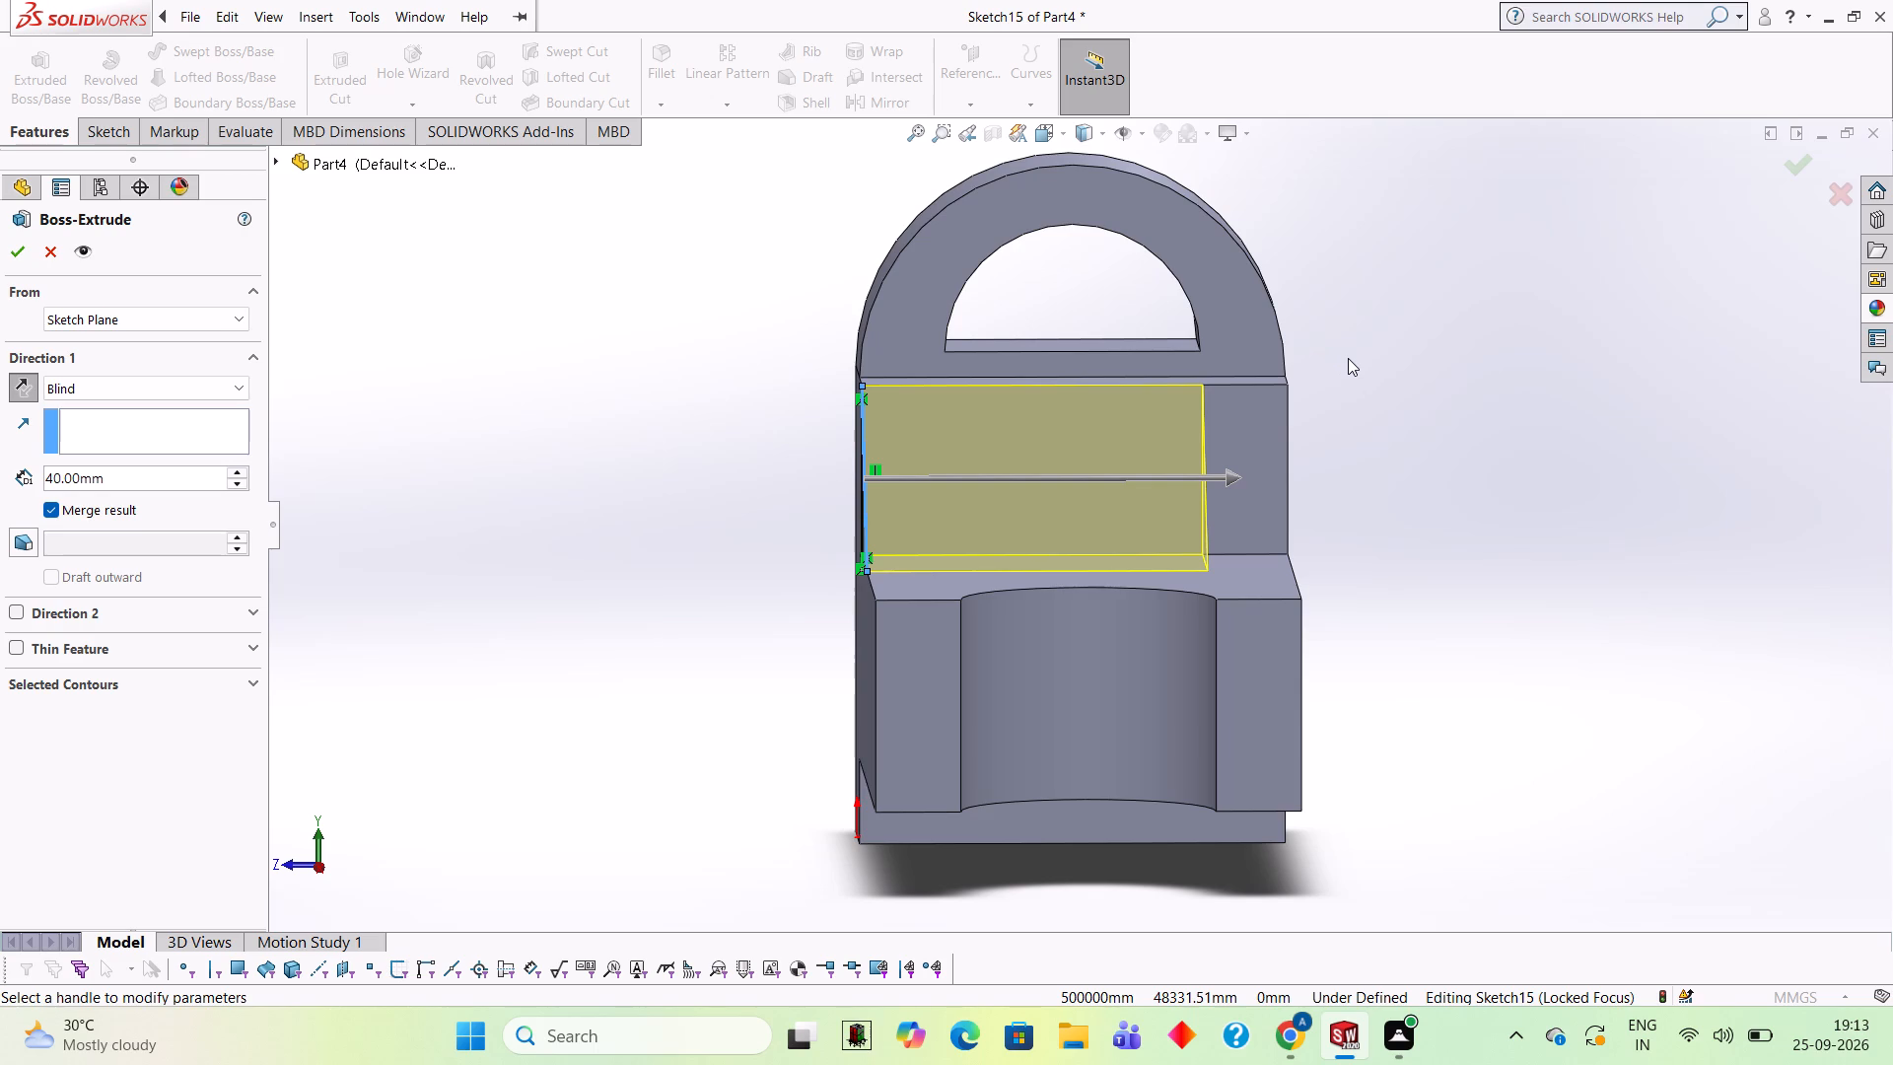
text(30)
key(Return)
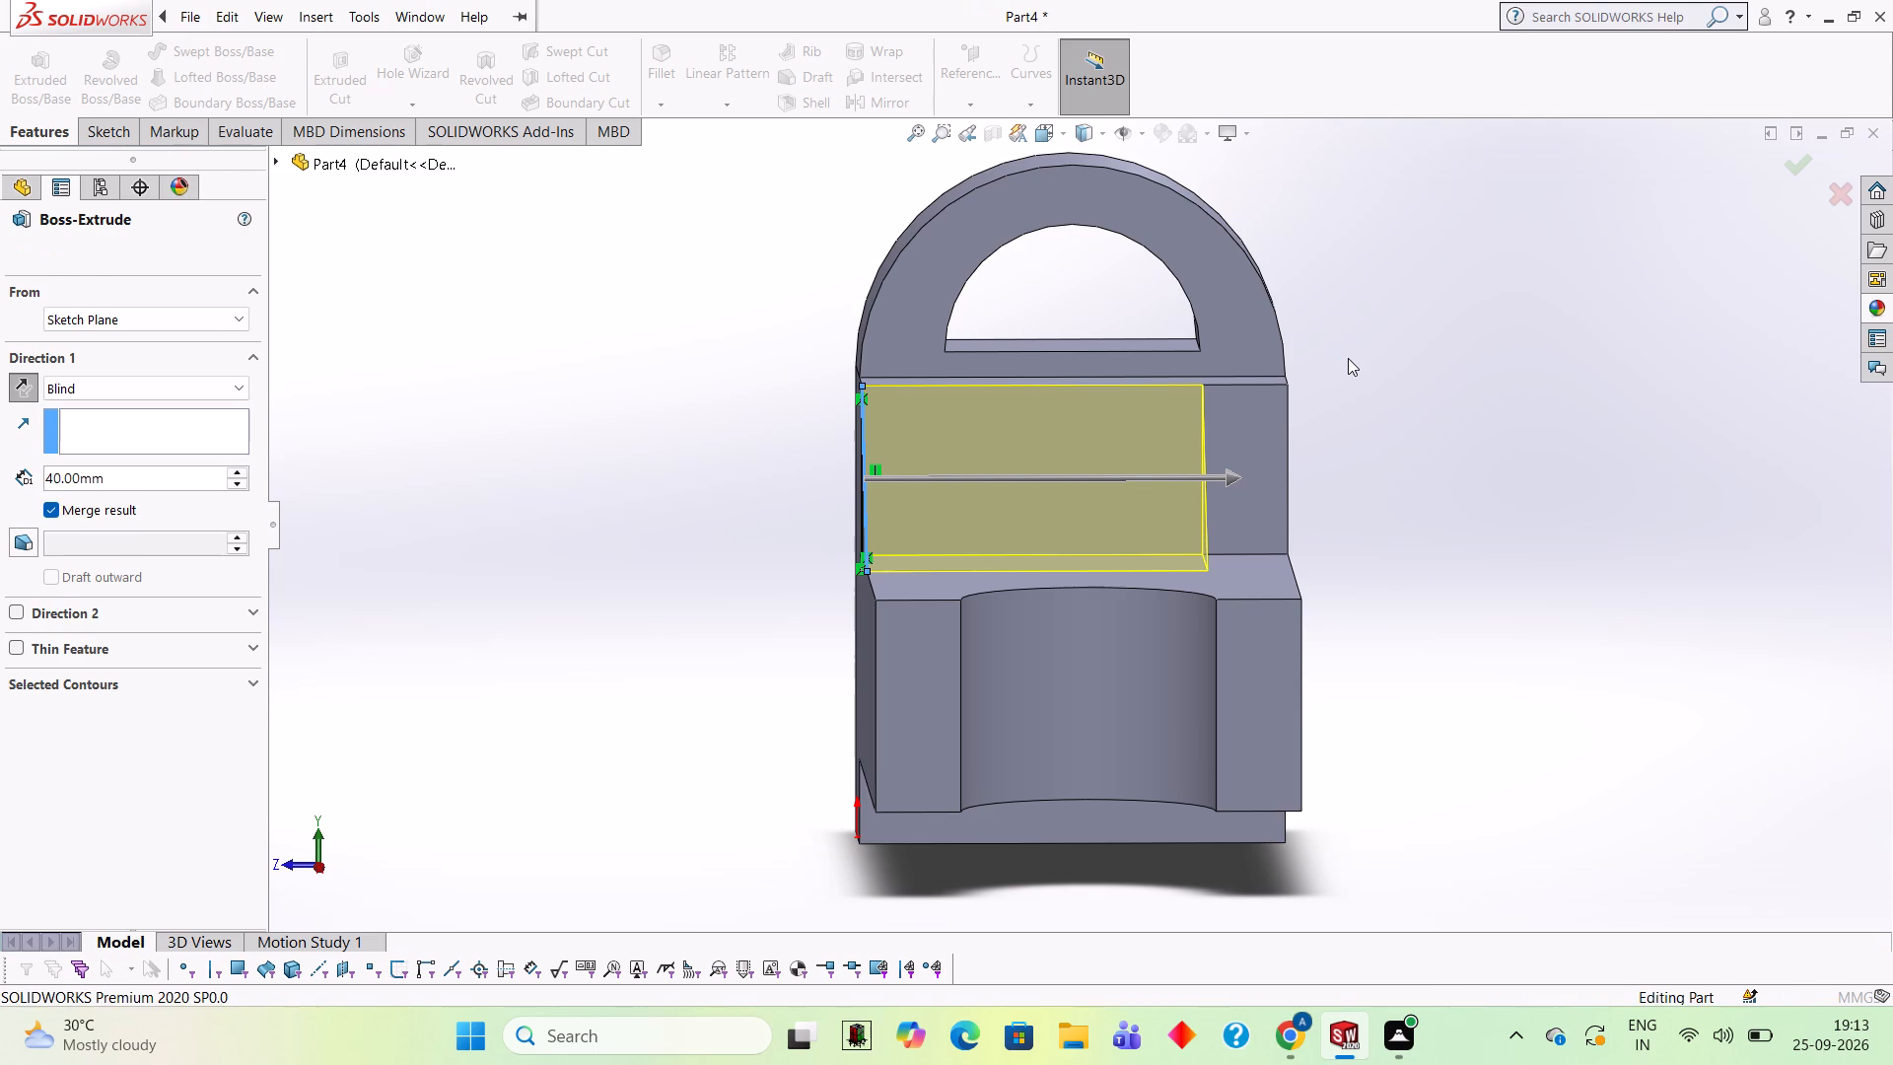
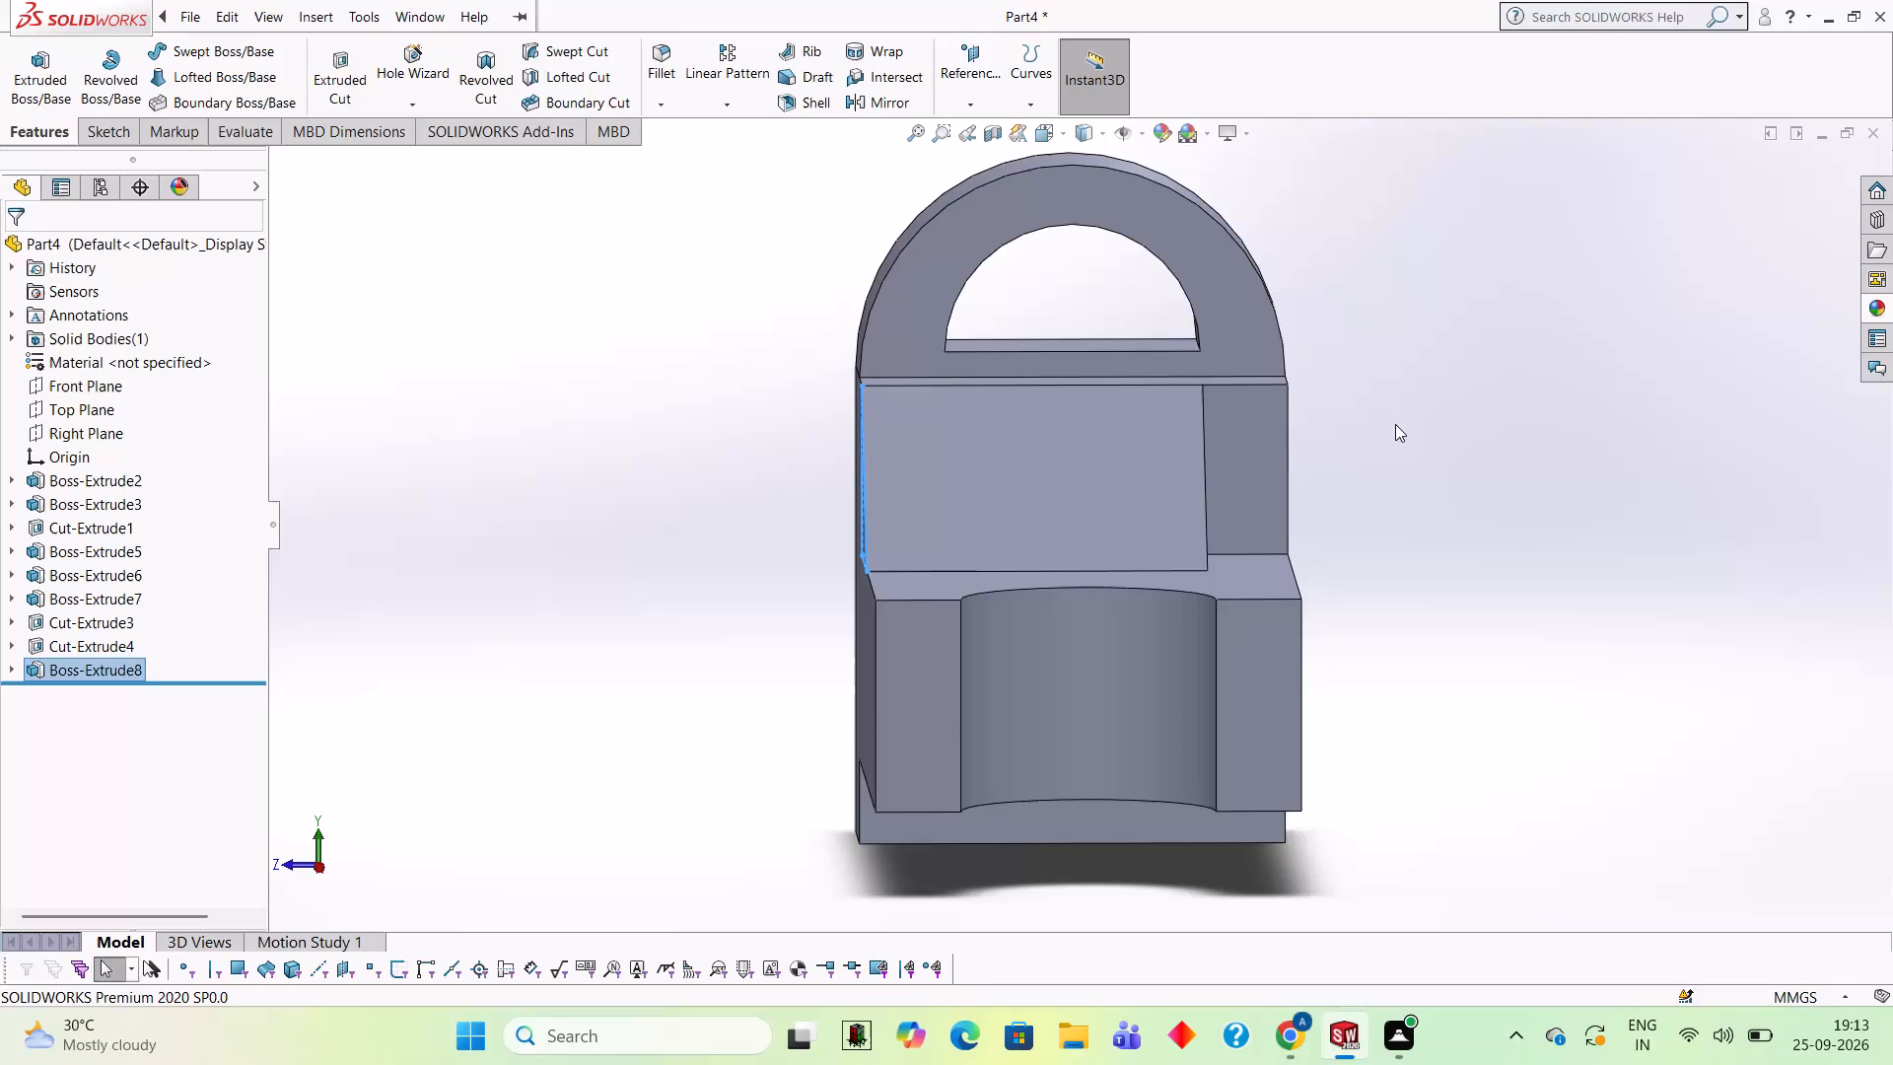
Undo the 40 mm rib extrusion and boss-extrude the triangle sketch blind 30 mm instead, with the direction reversed into the body.
key(ctrl+z)
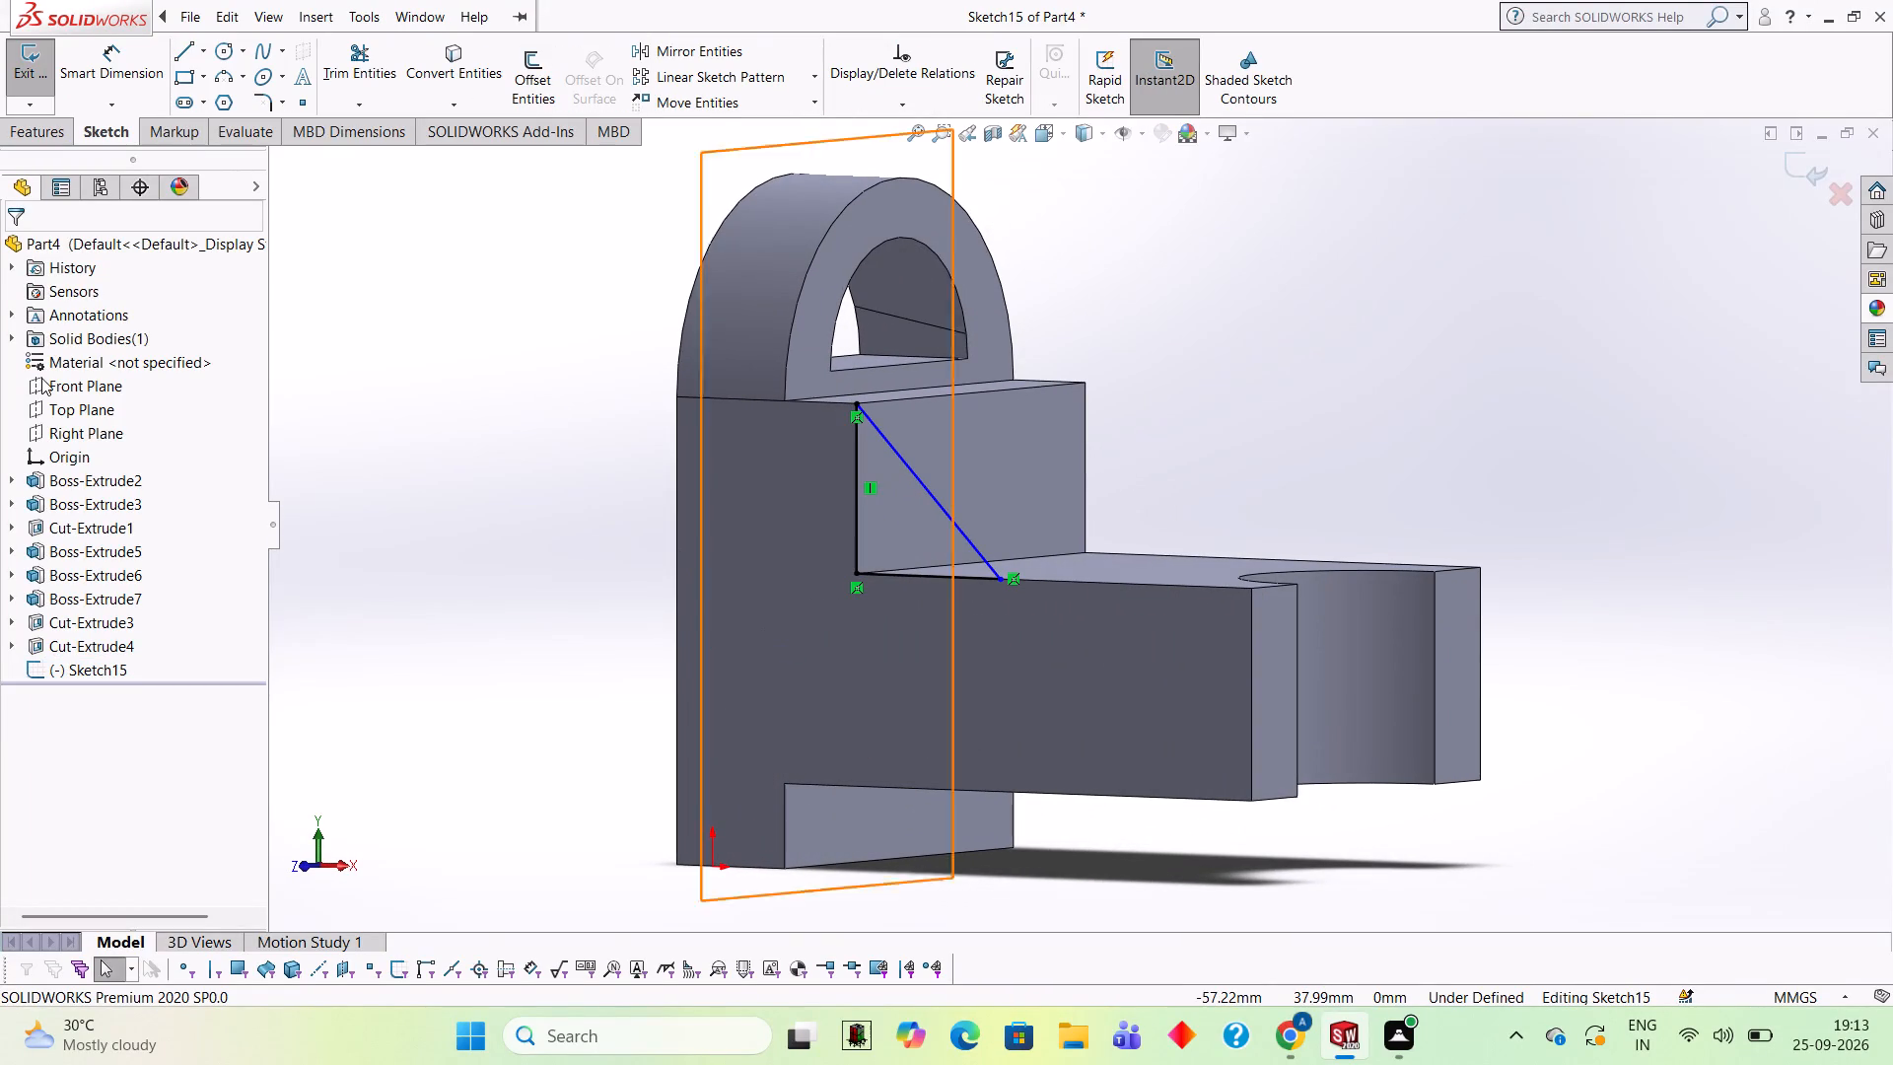
click(41, 141)
click(50, 67)
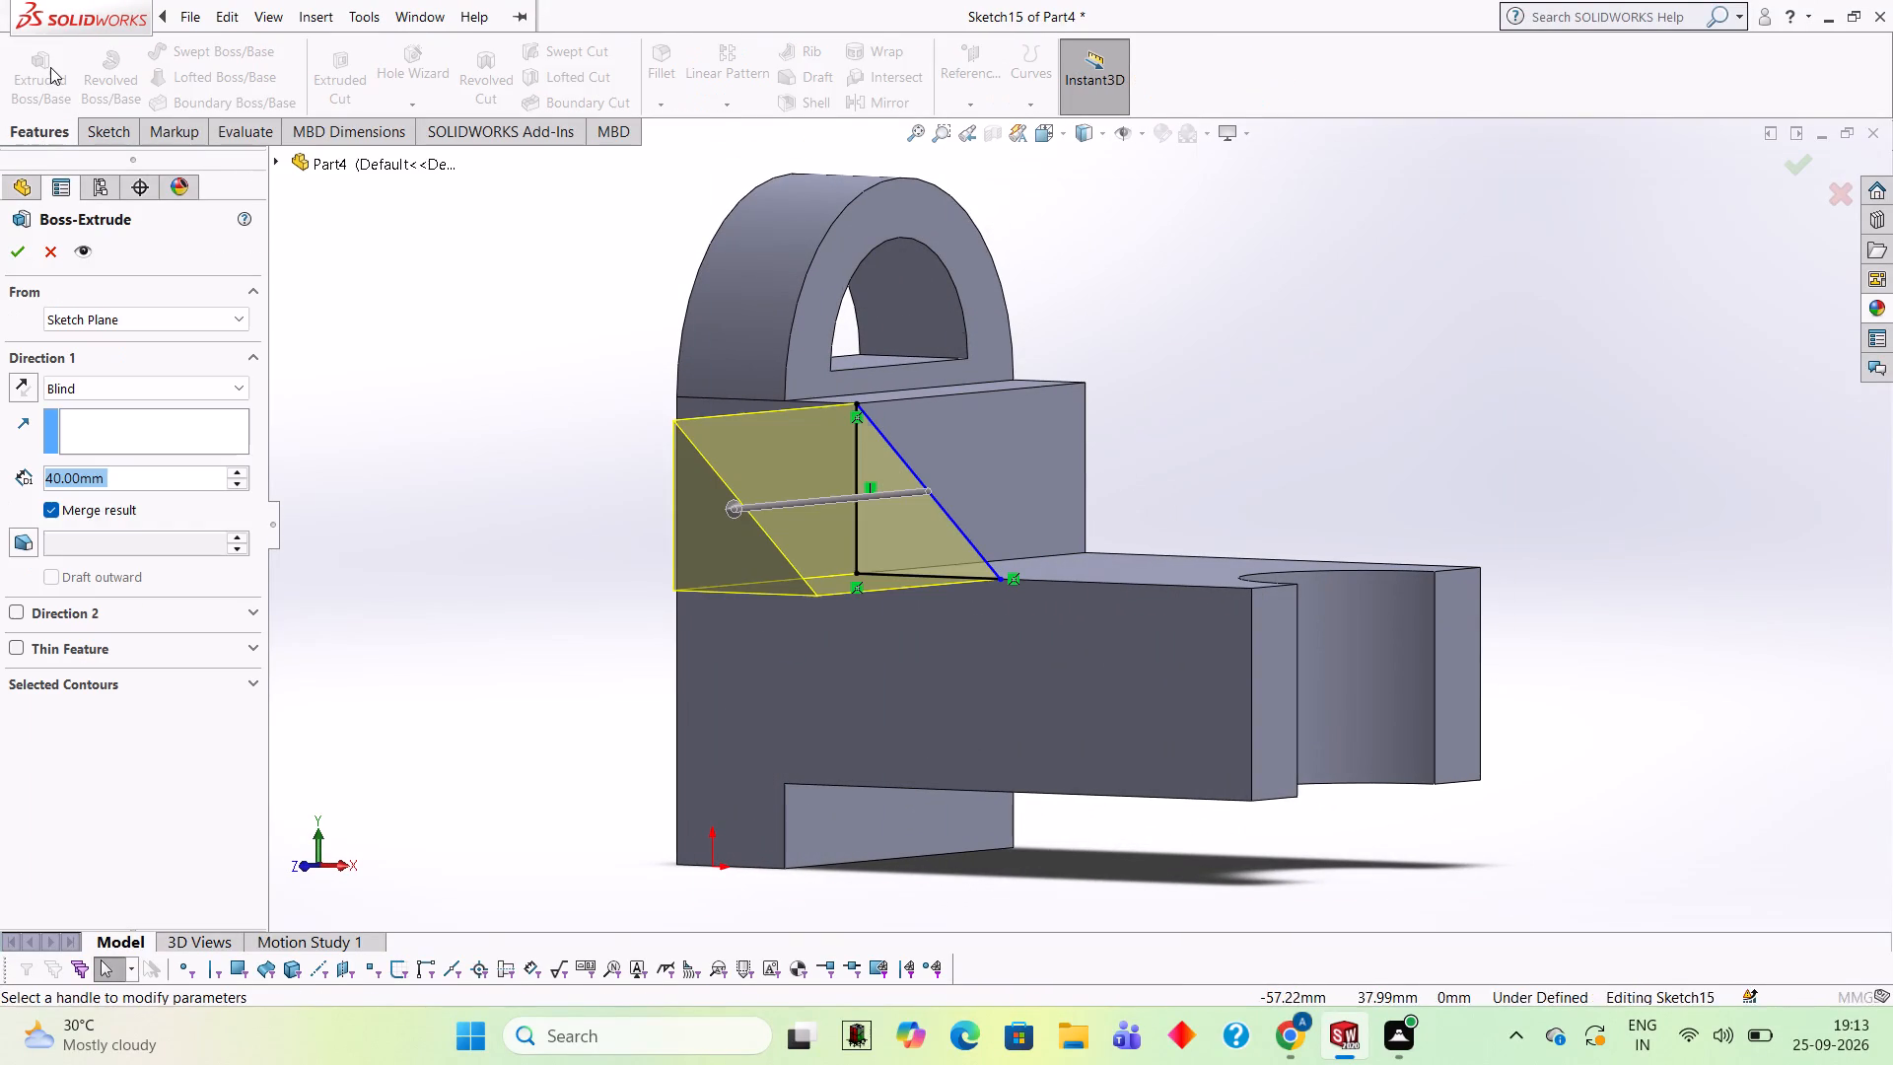
text(30)
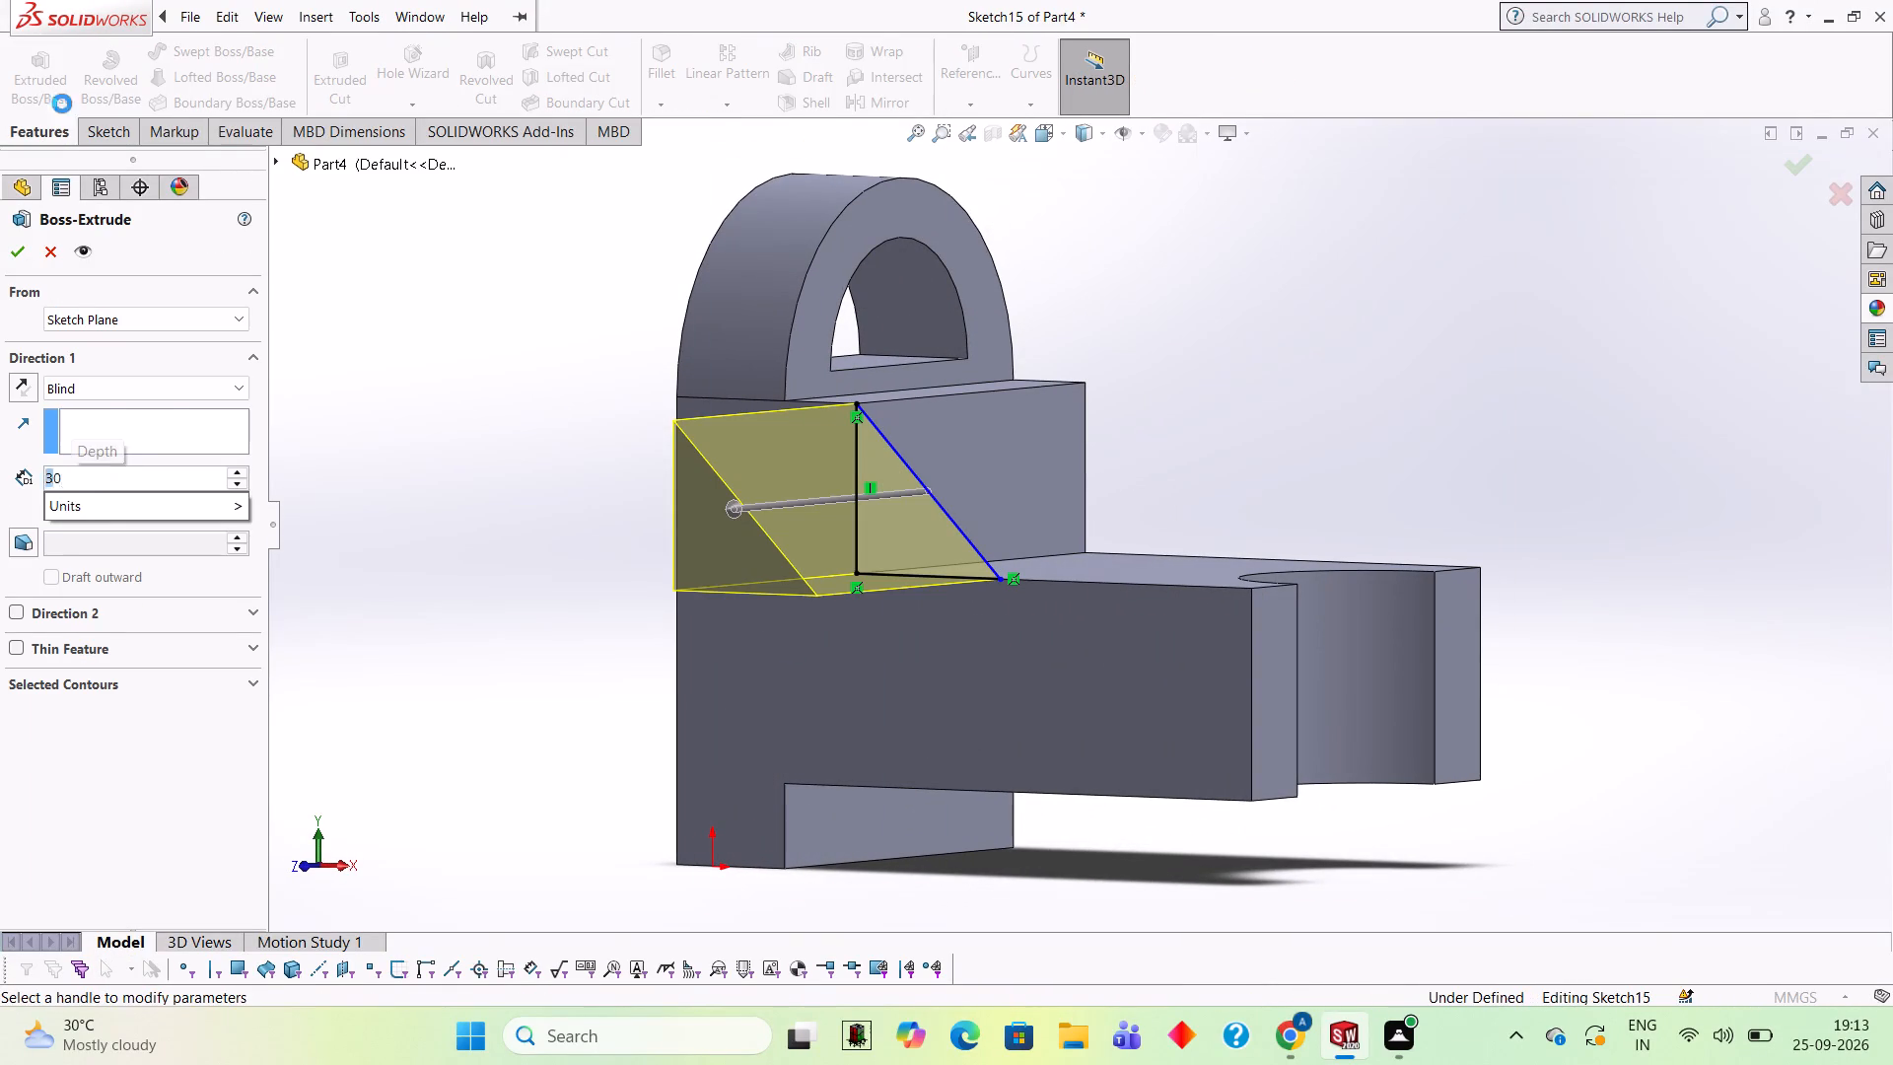
key(Return)
click(27, 376)
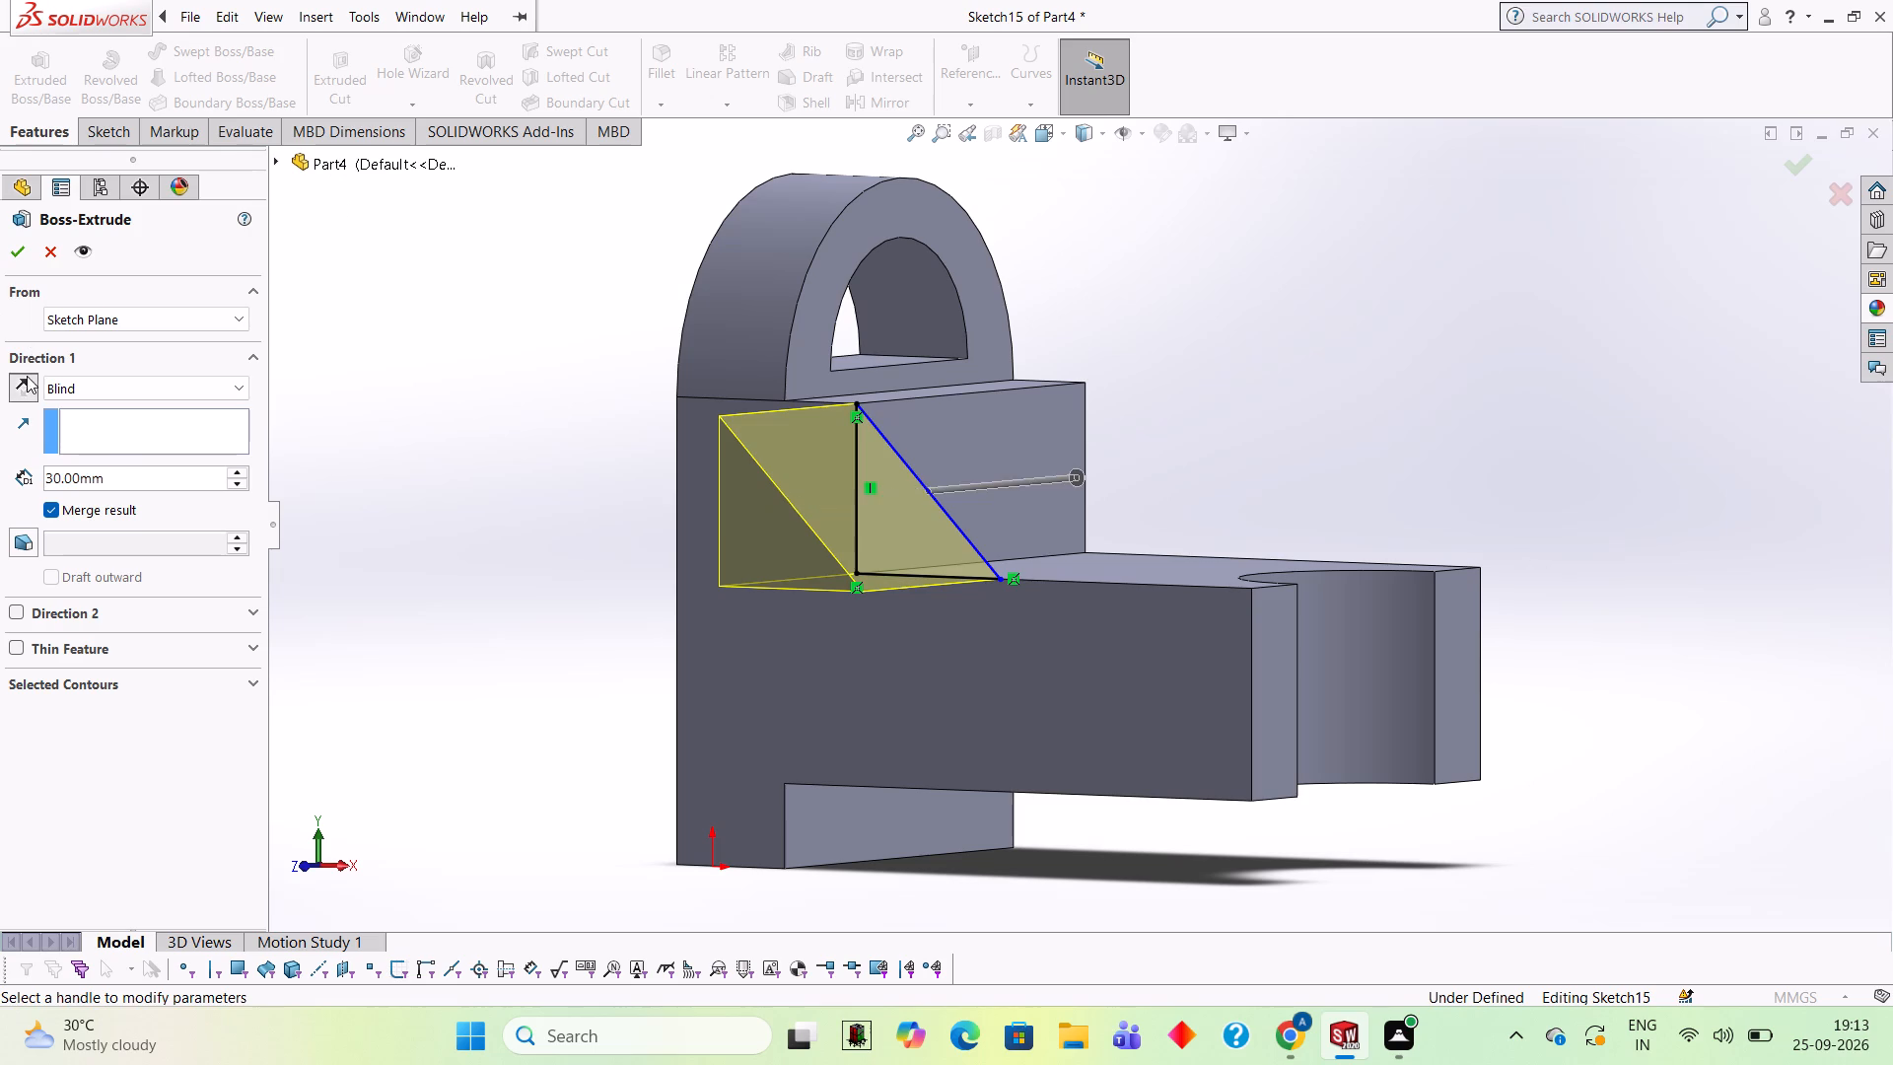
click(8, 254)
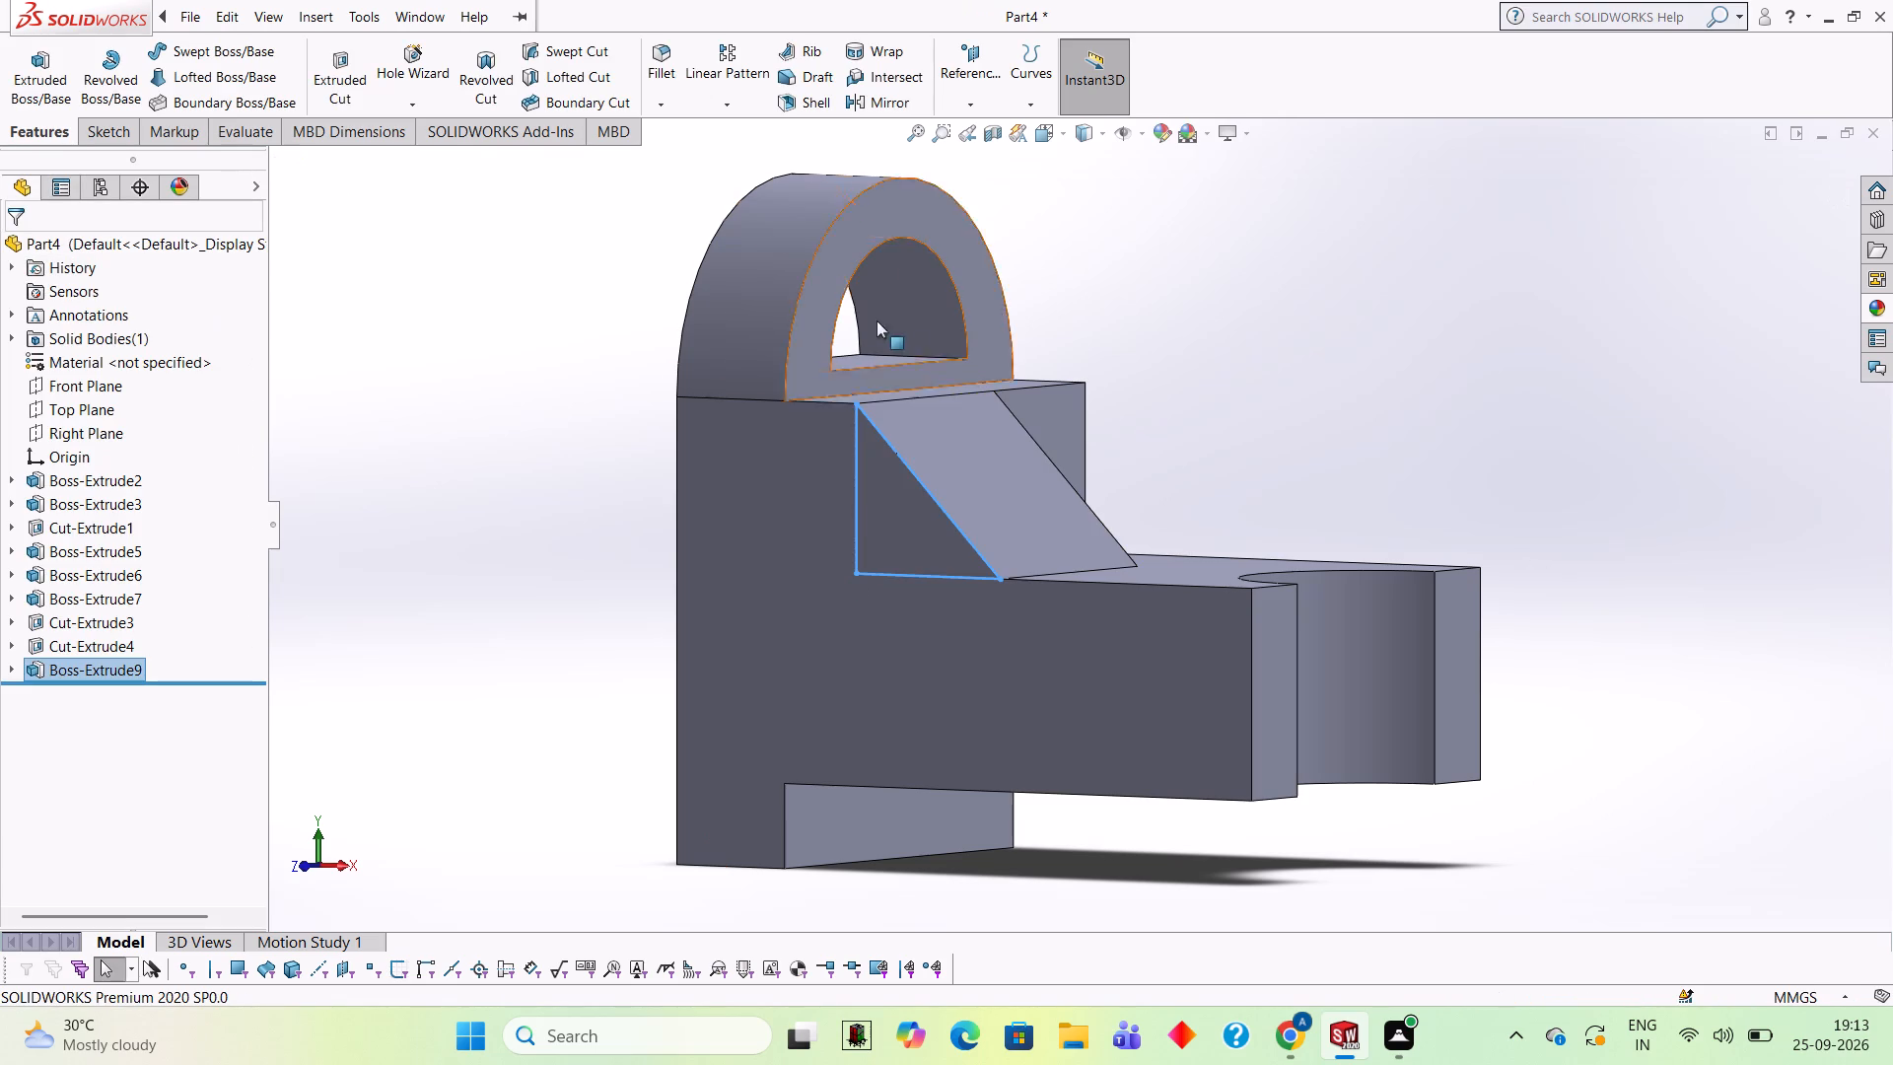
On the body's side face, sketch a closed right triangle over the rib's end, with 20 mm vertical and 20 mm horizontal legs.
click(1272, 286)
middle_drag(1227, 274, 1091, 269)
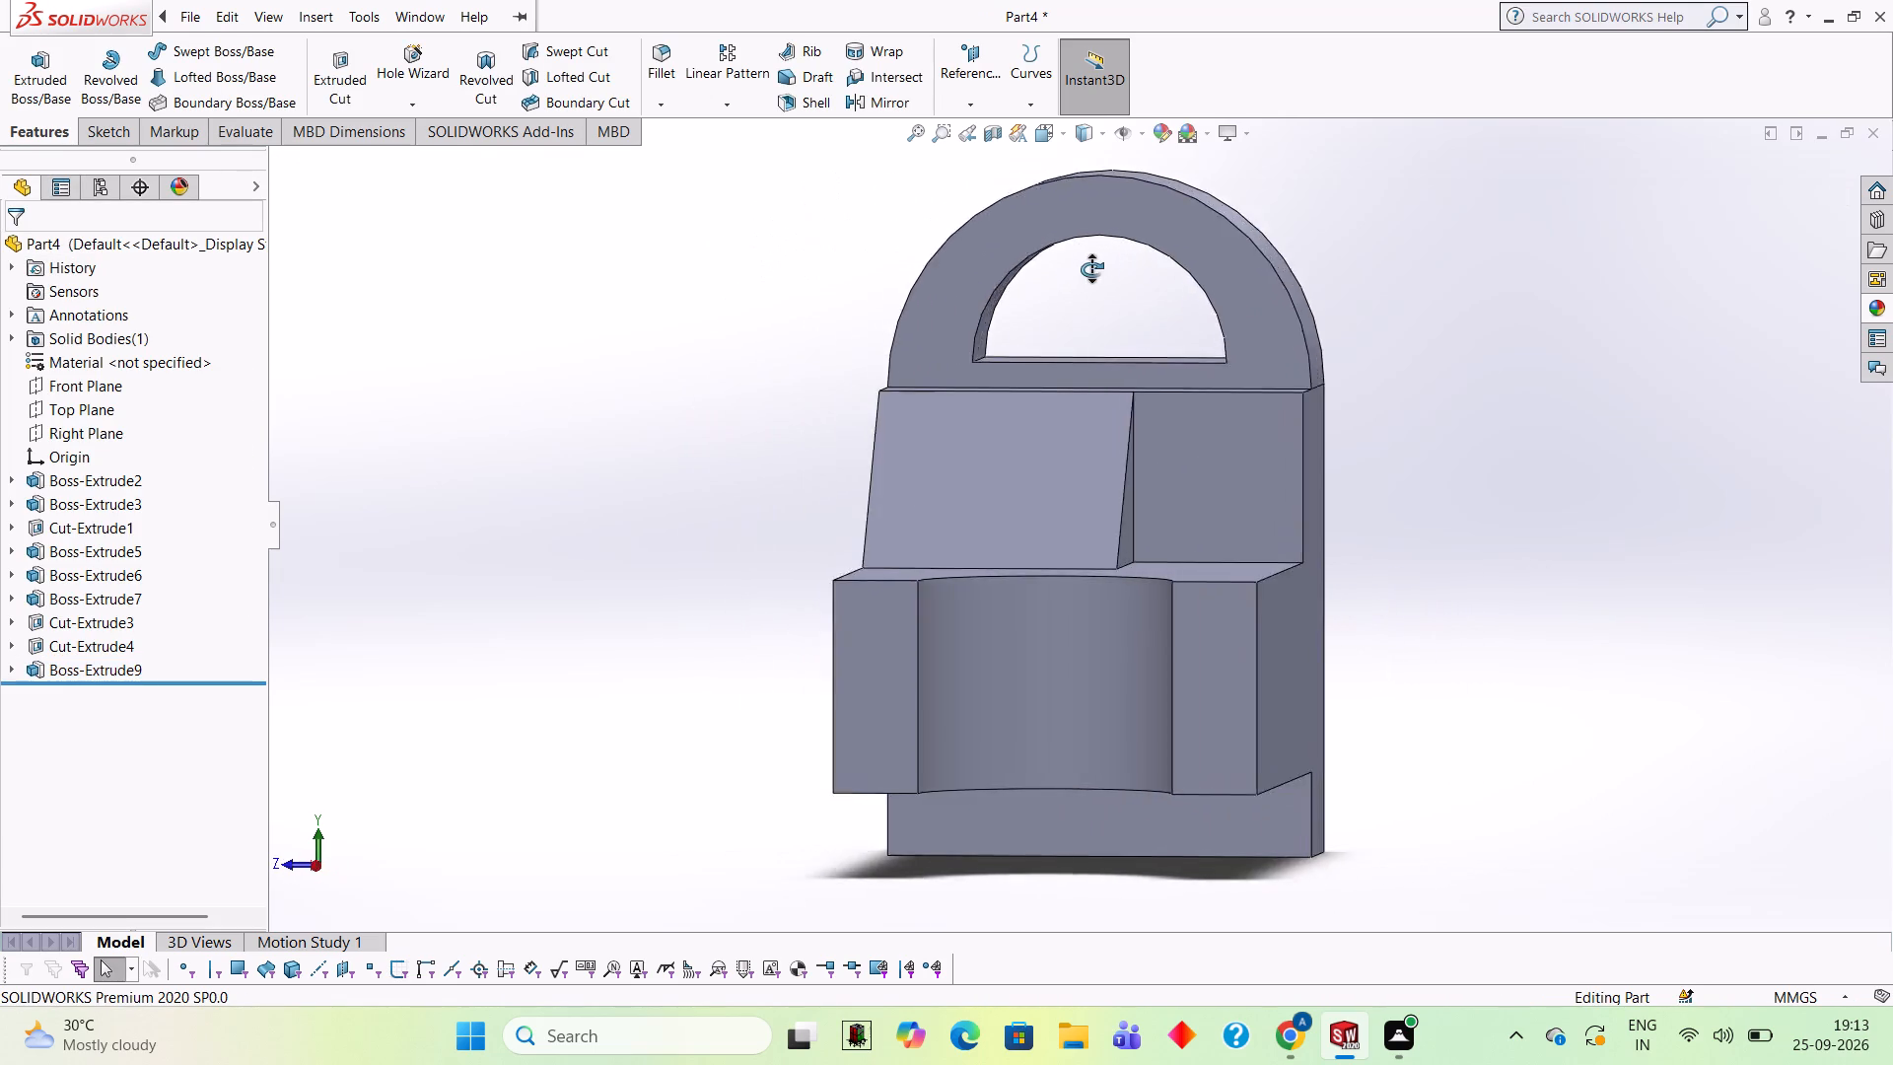
middle_drag(1091, 269, 1103, 277)
middle_drag(1341, 295, 1441, 265)
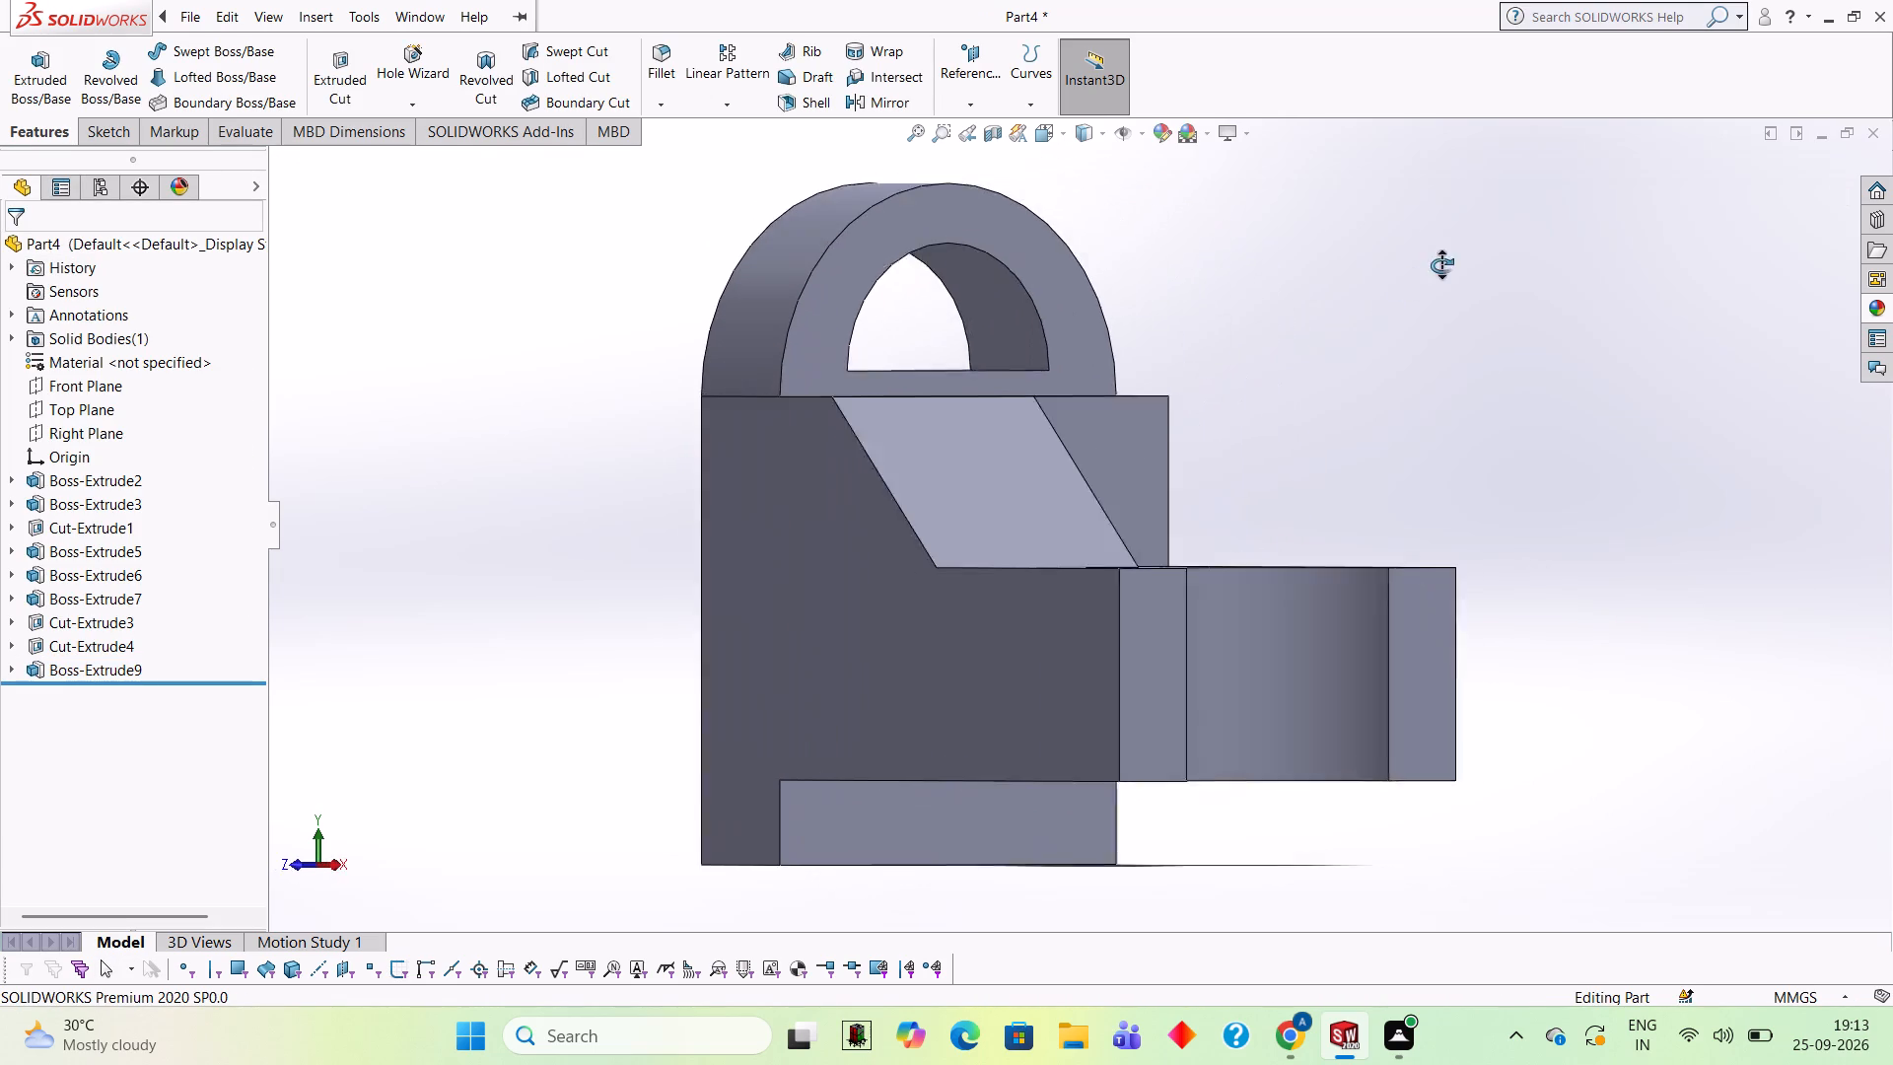
middle_drag(1441, 265, 1443, 250)
click(850, 538)
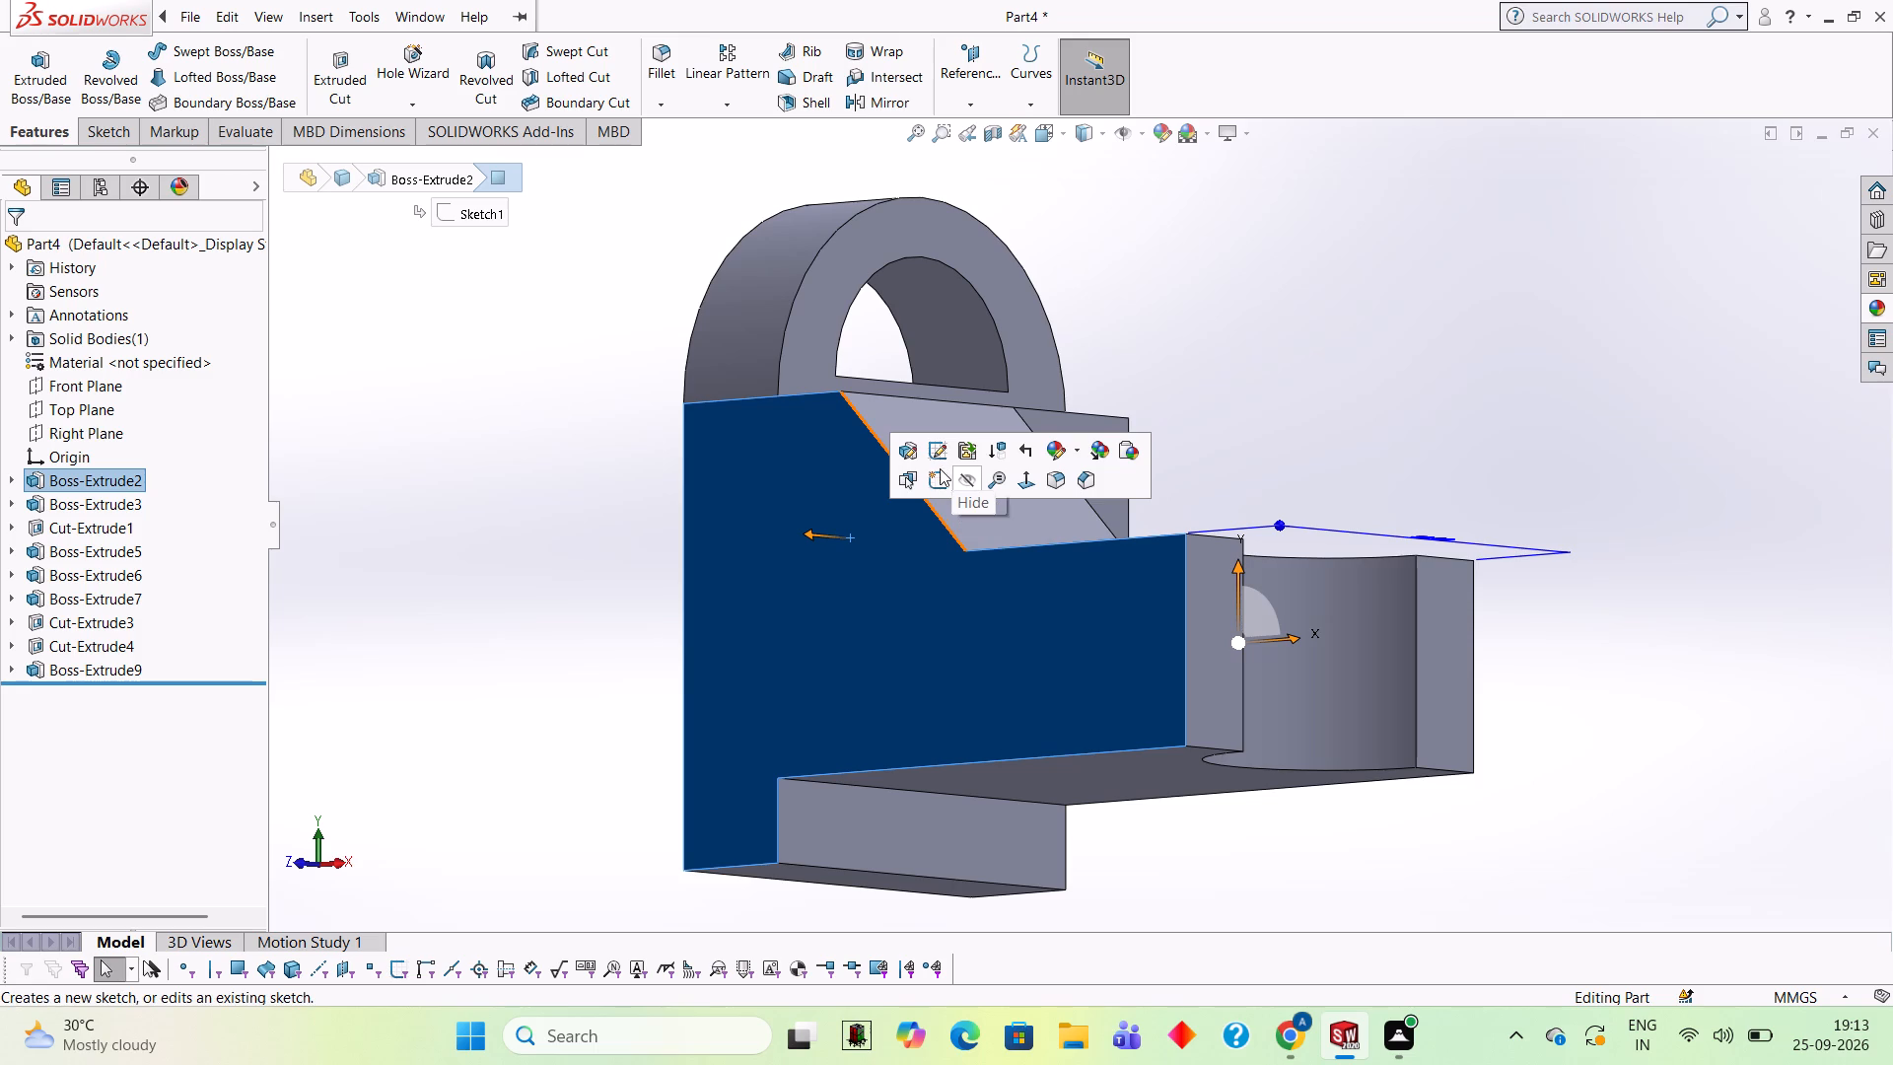
click(938, 468)
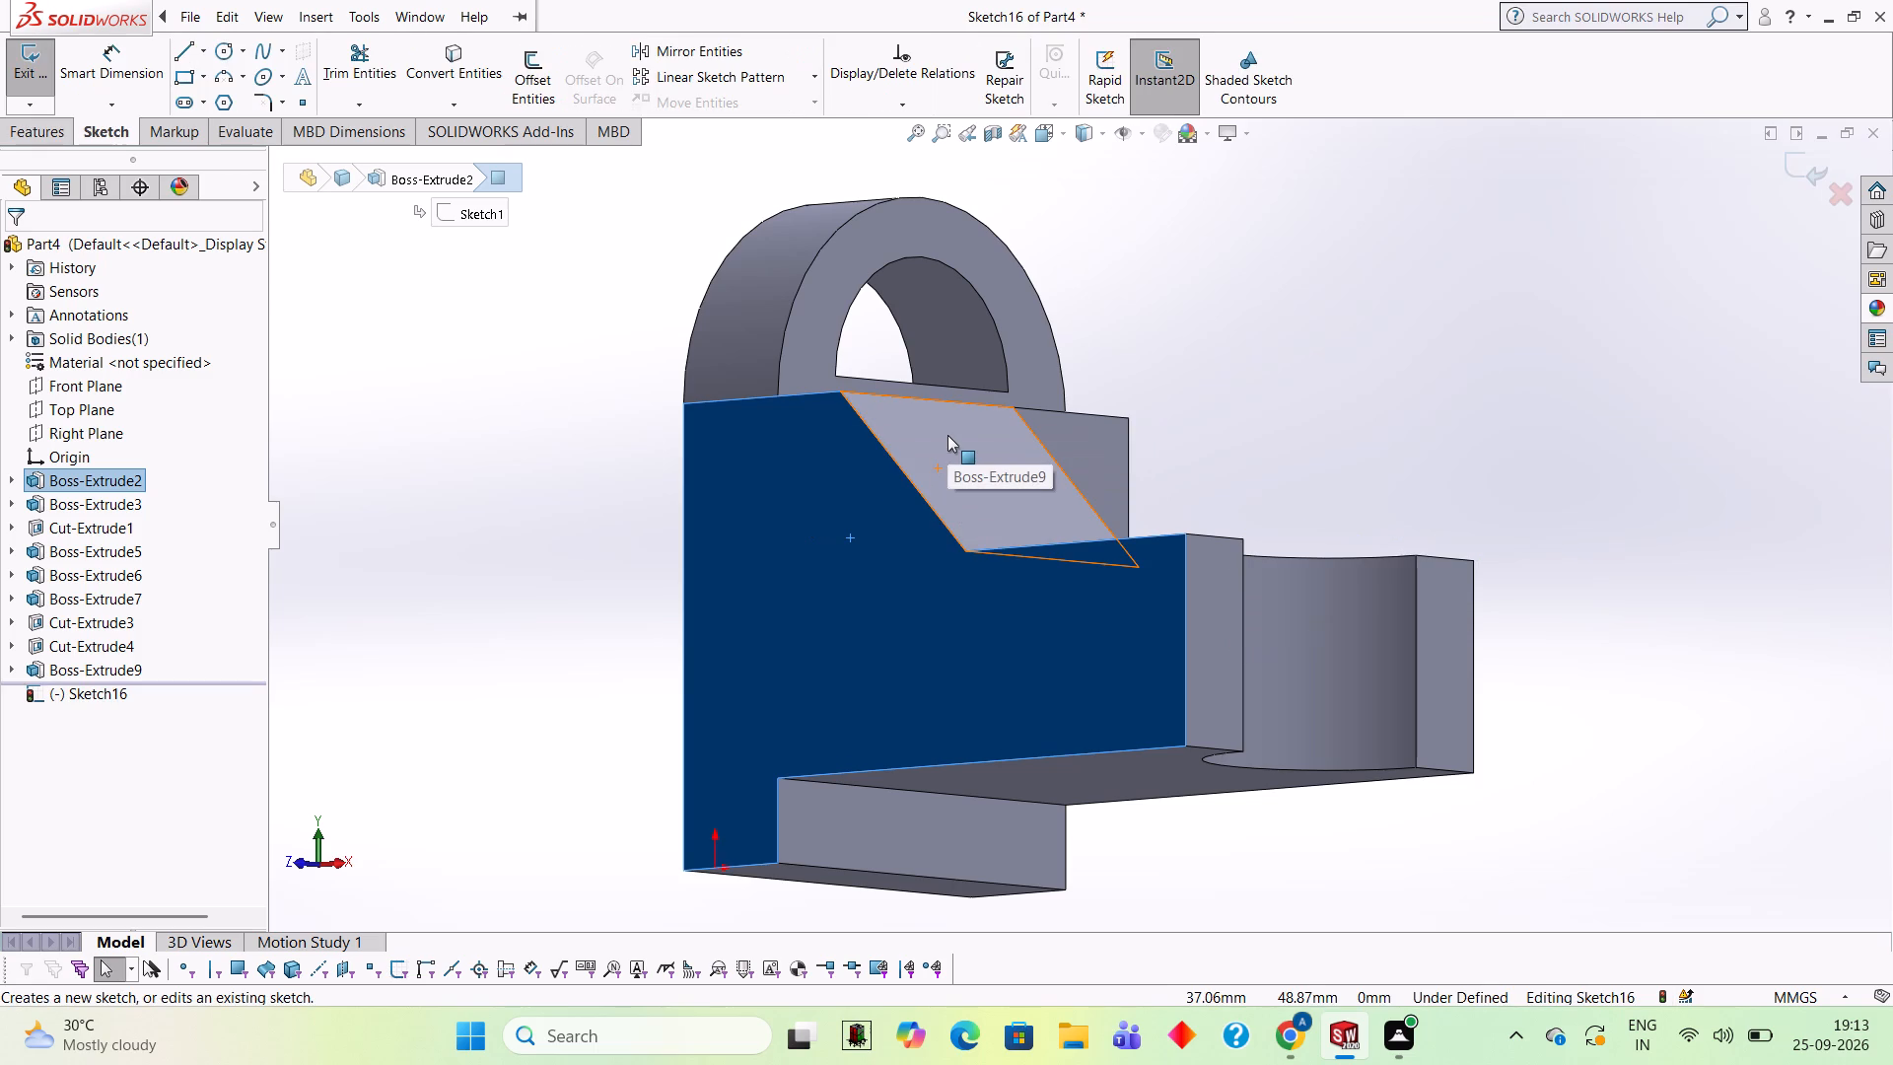
key(ctrl+8)
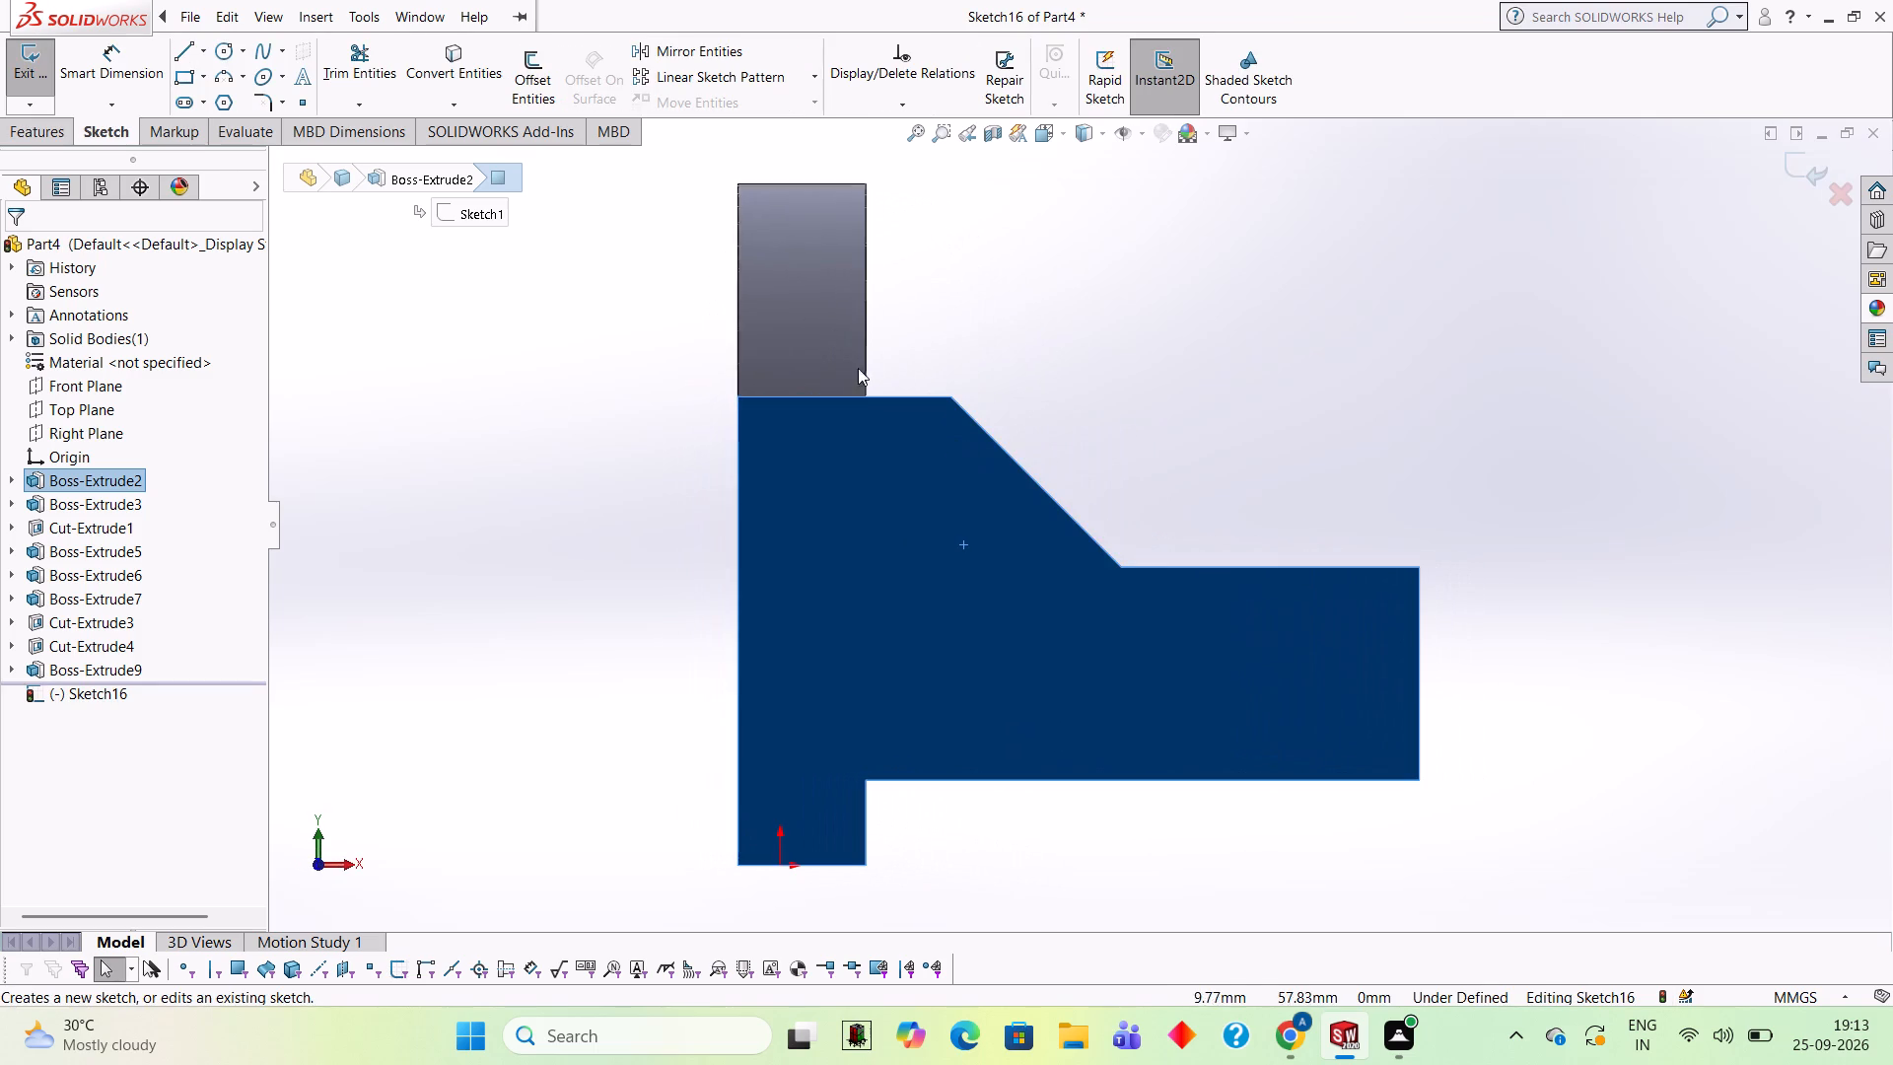
click(177, 63)
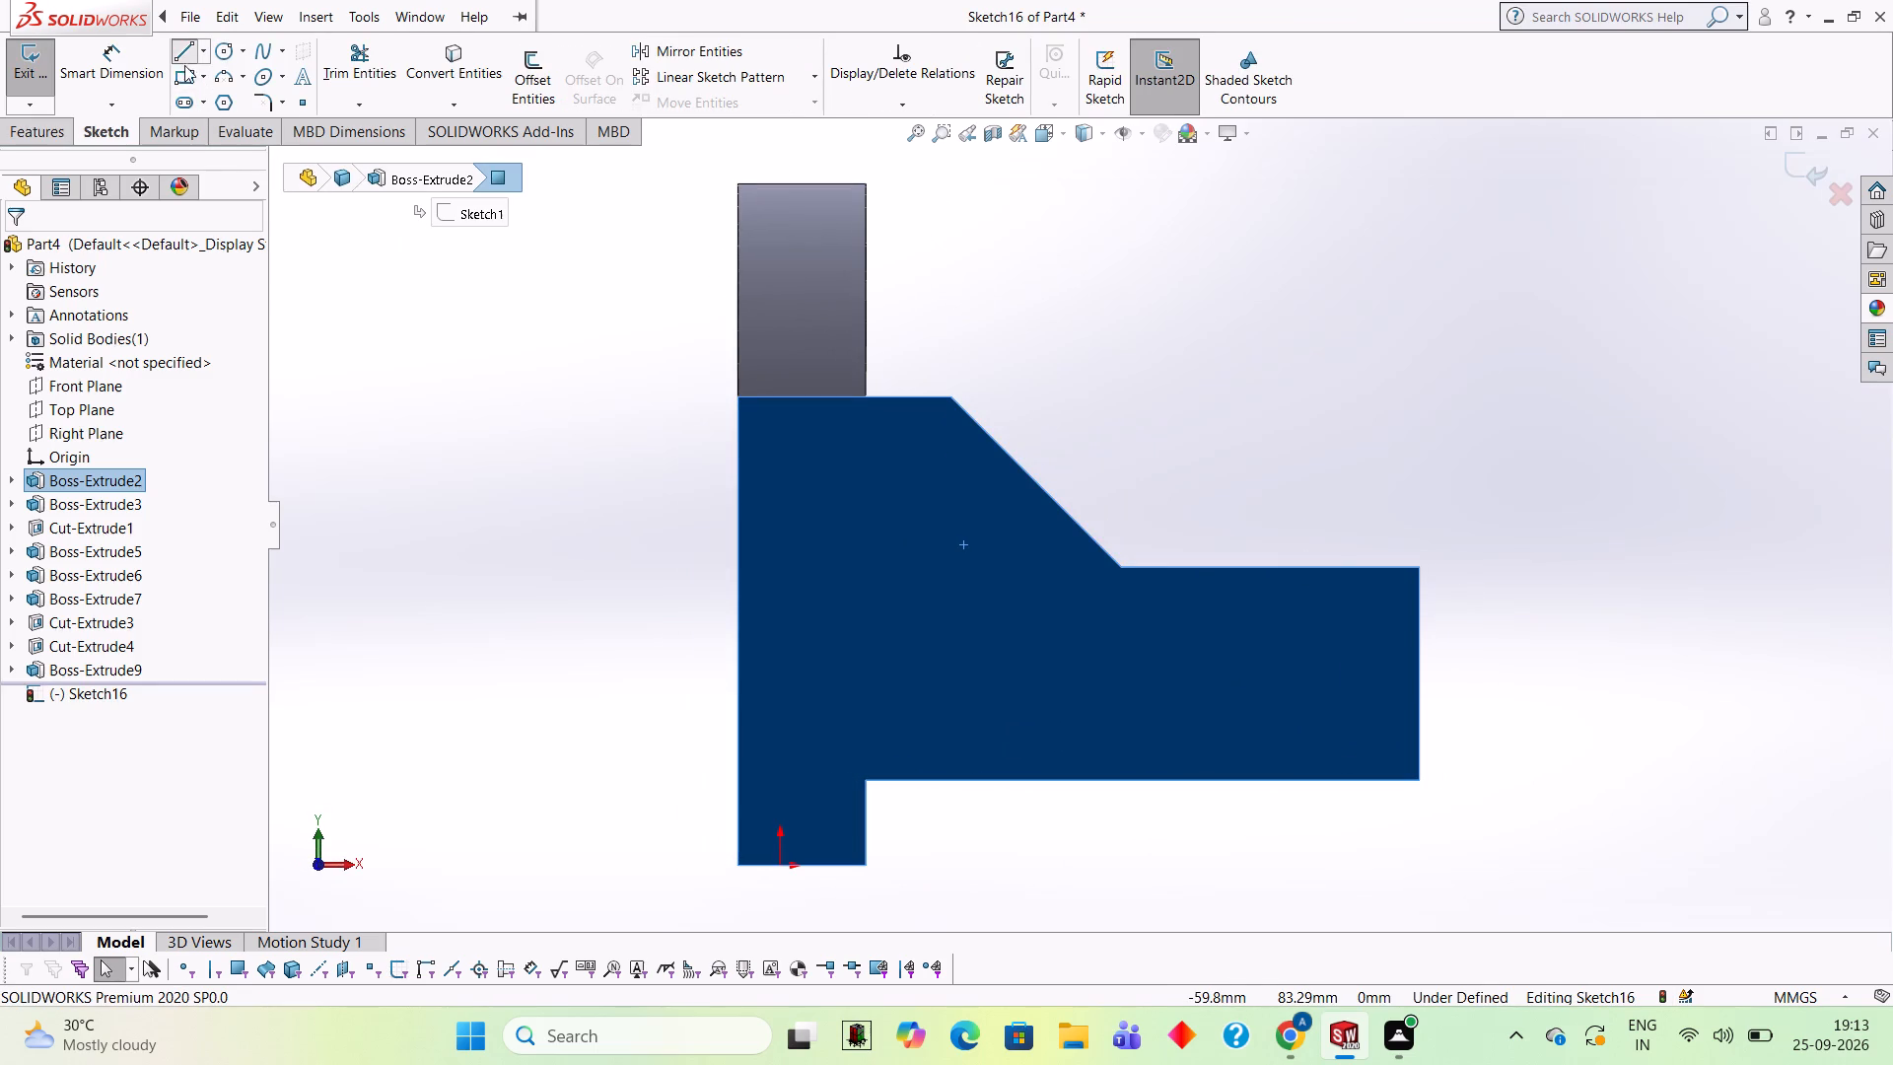
click(949, 398)
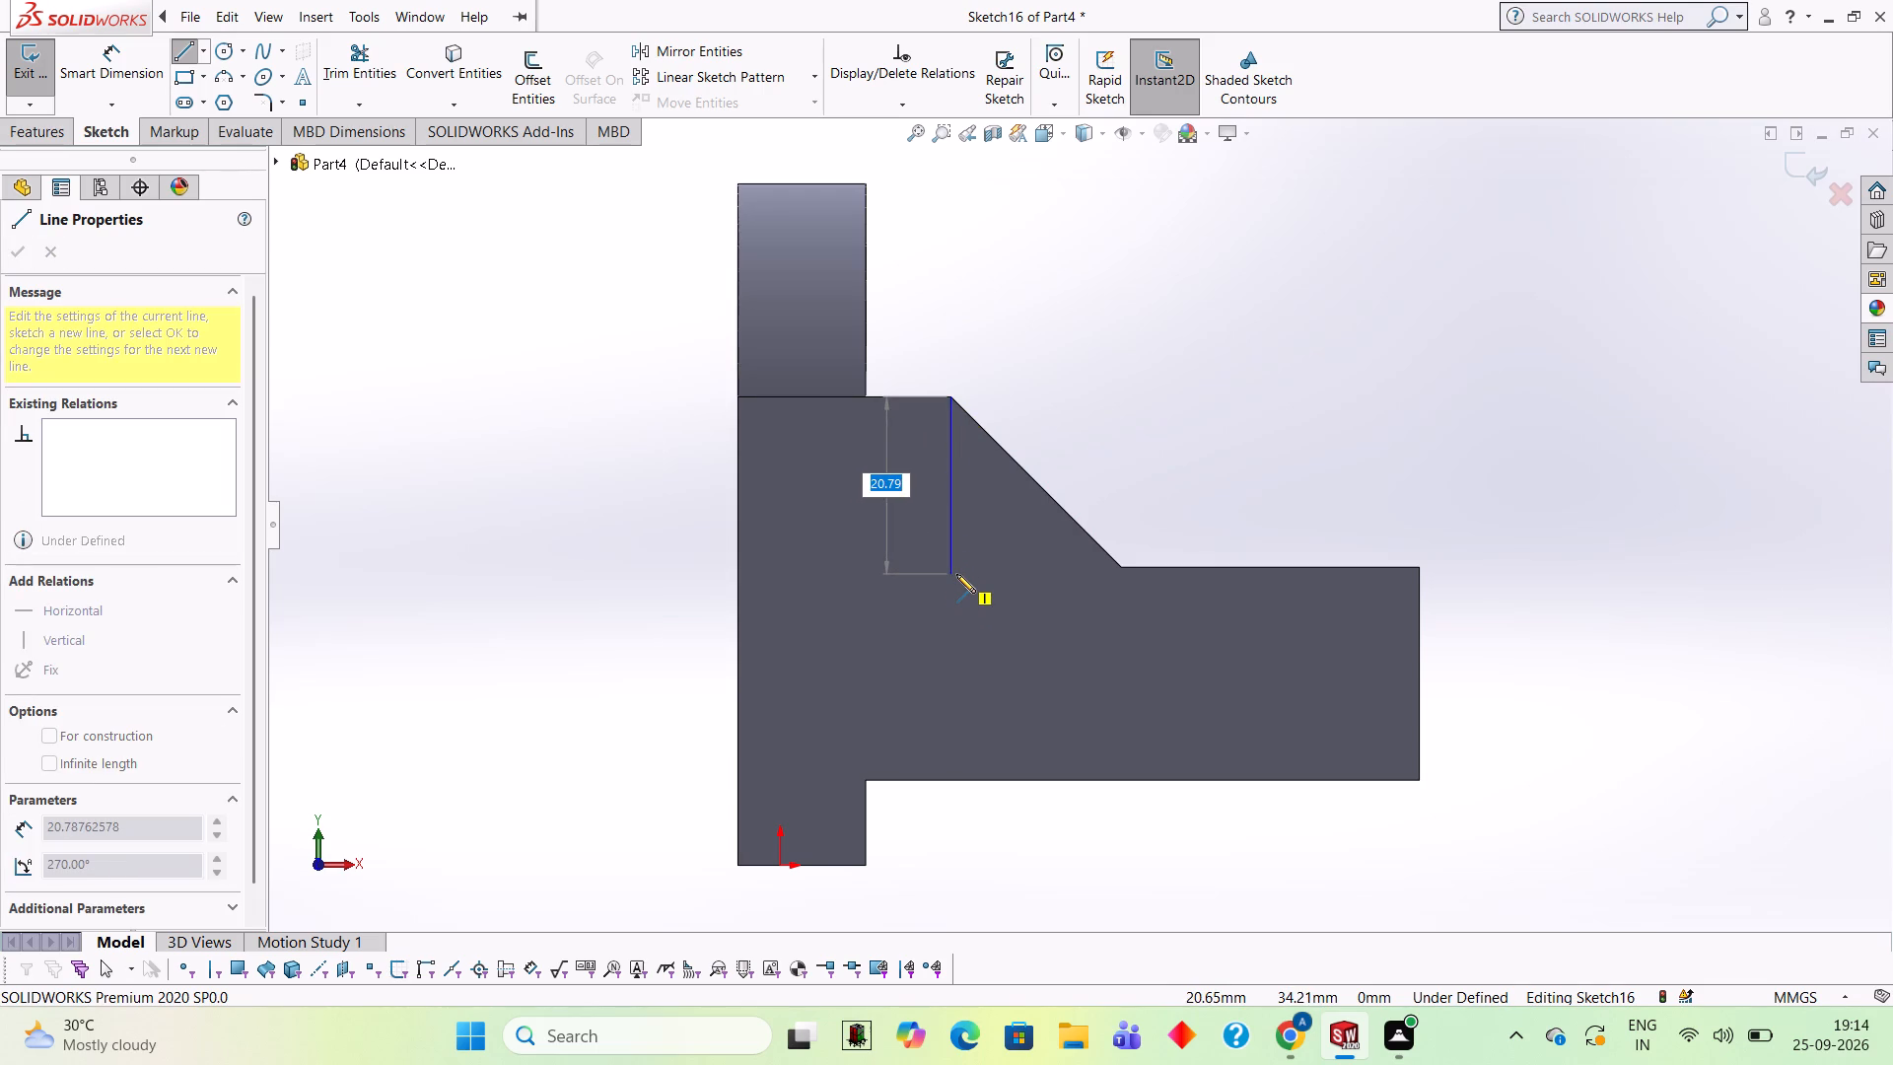
text(20)
key(Return)
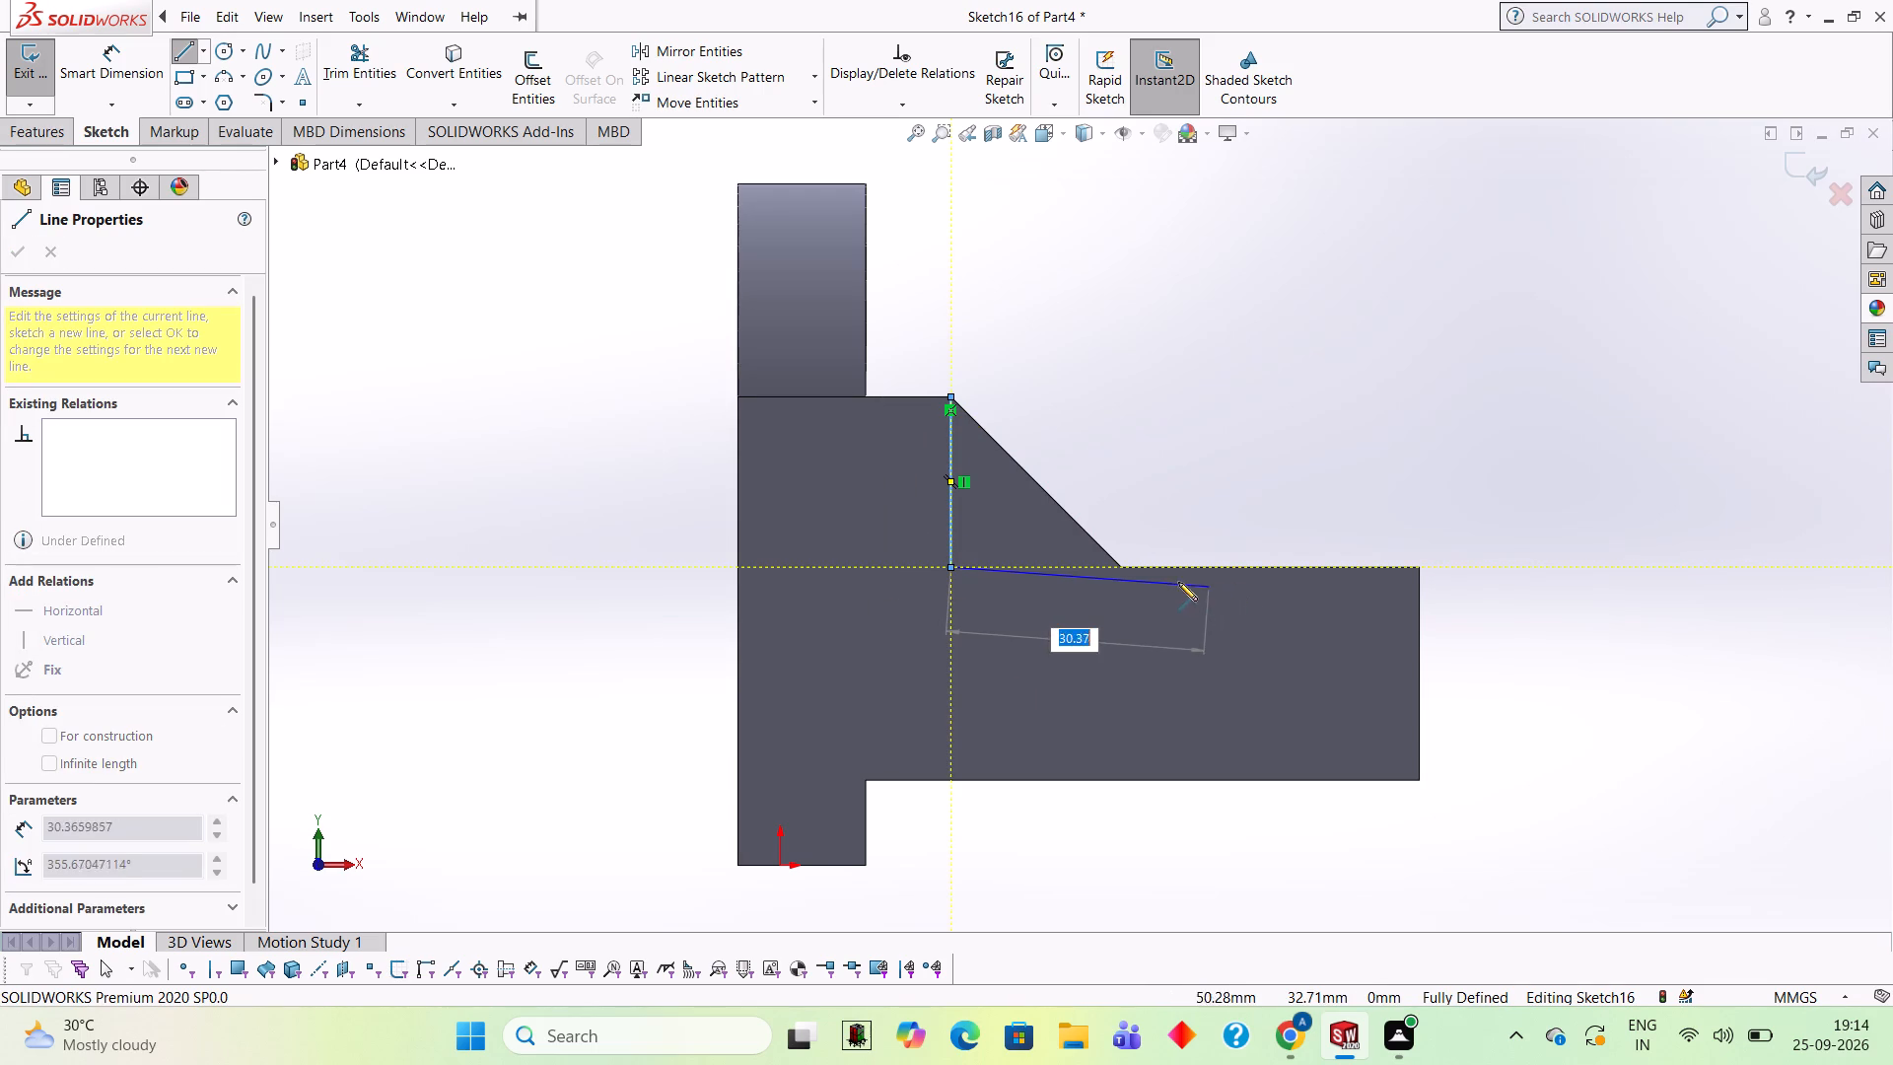
click(1118, 565)
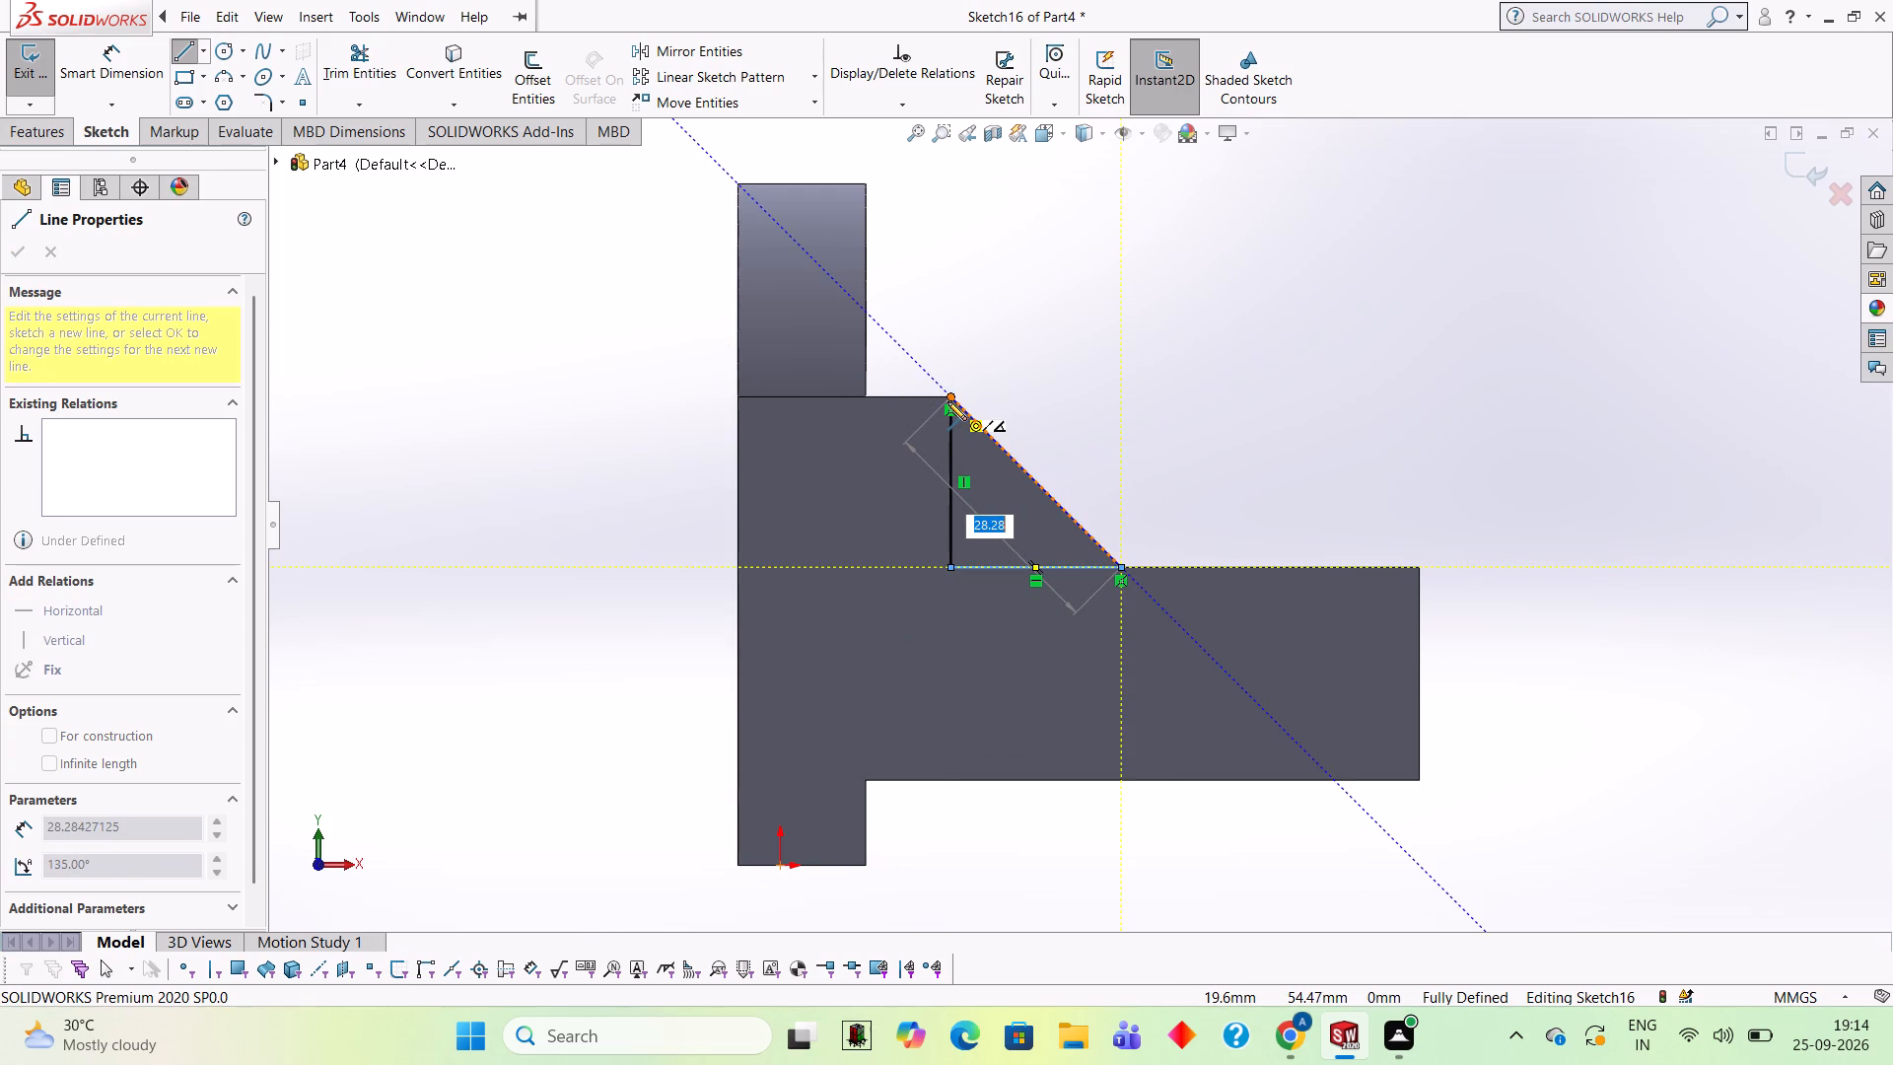
click(950, 395)
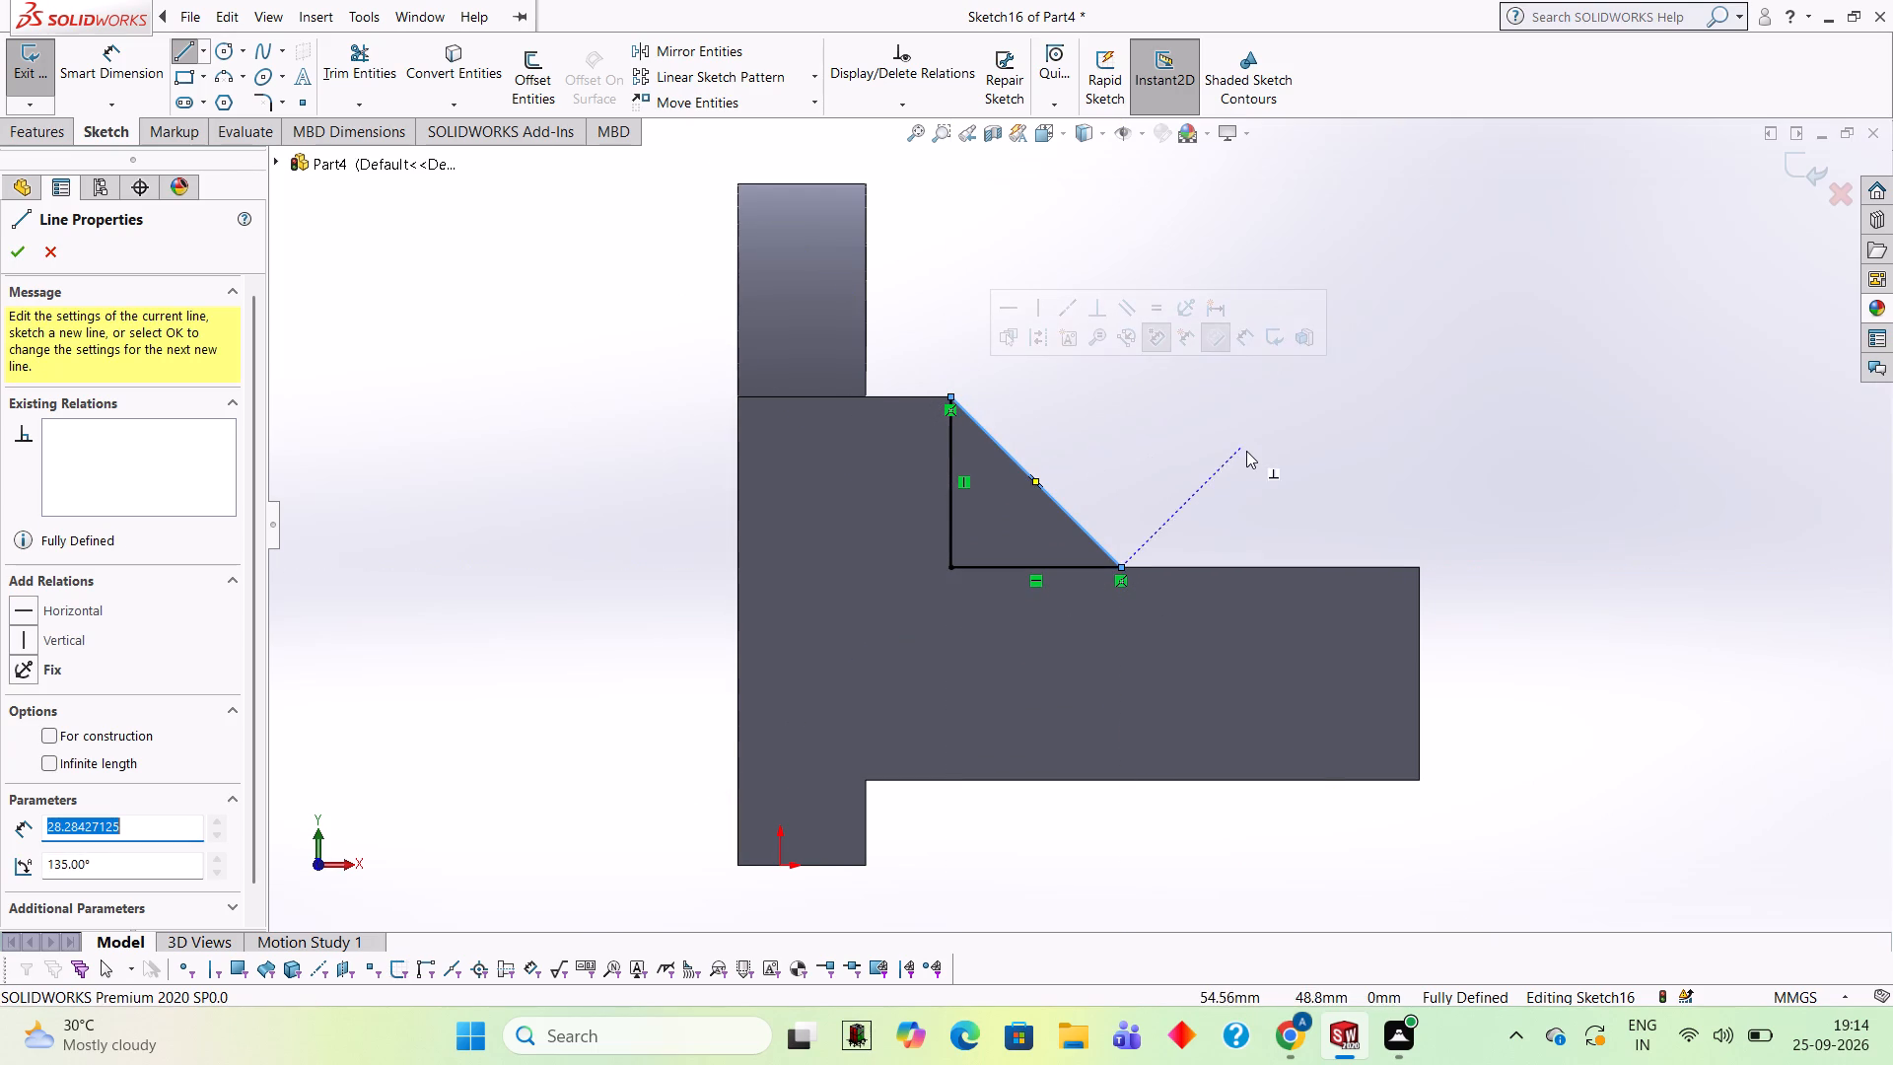
Cut-extrude the triangle sketch blind 20 mm to remove the rib's outer portion.
middle_drag(1450, 394, 1306, 407)
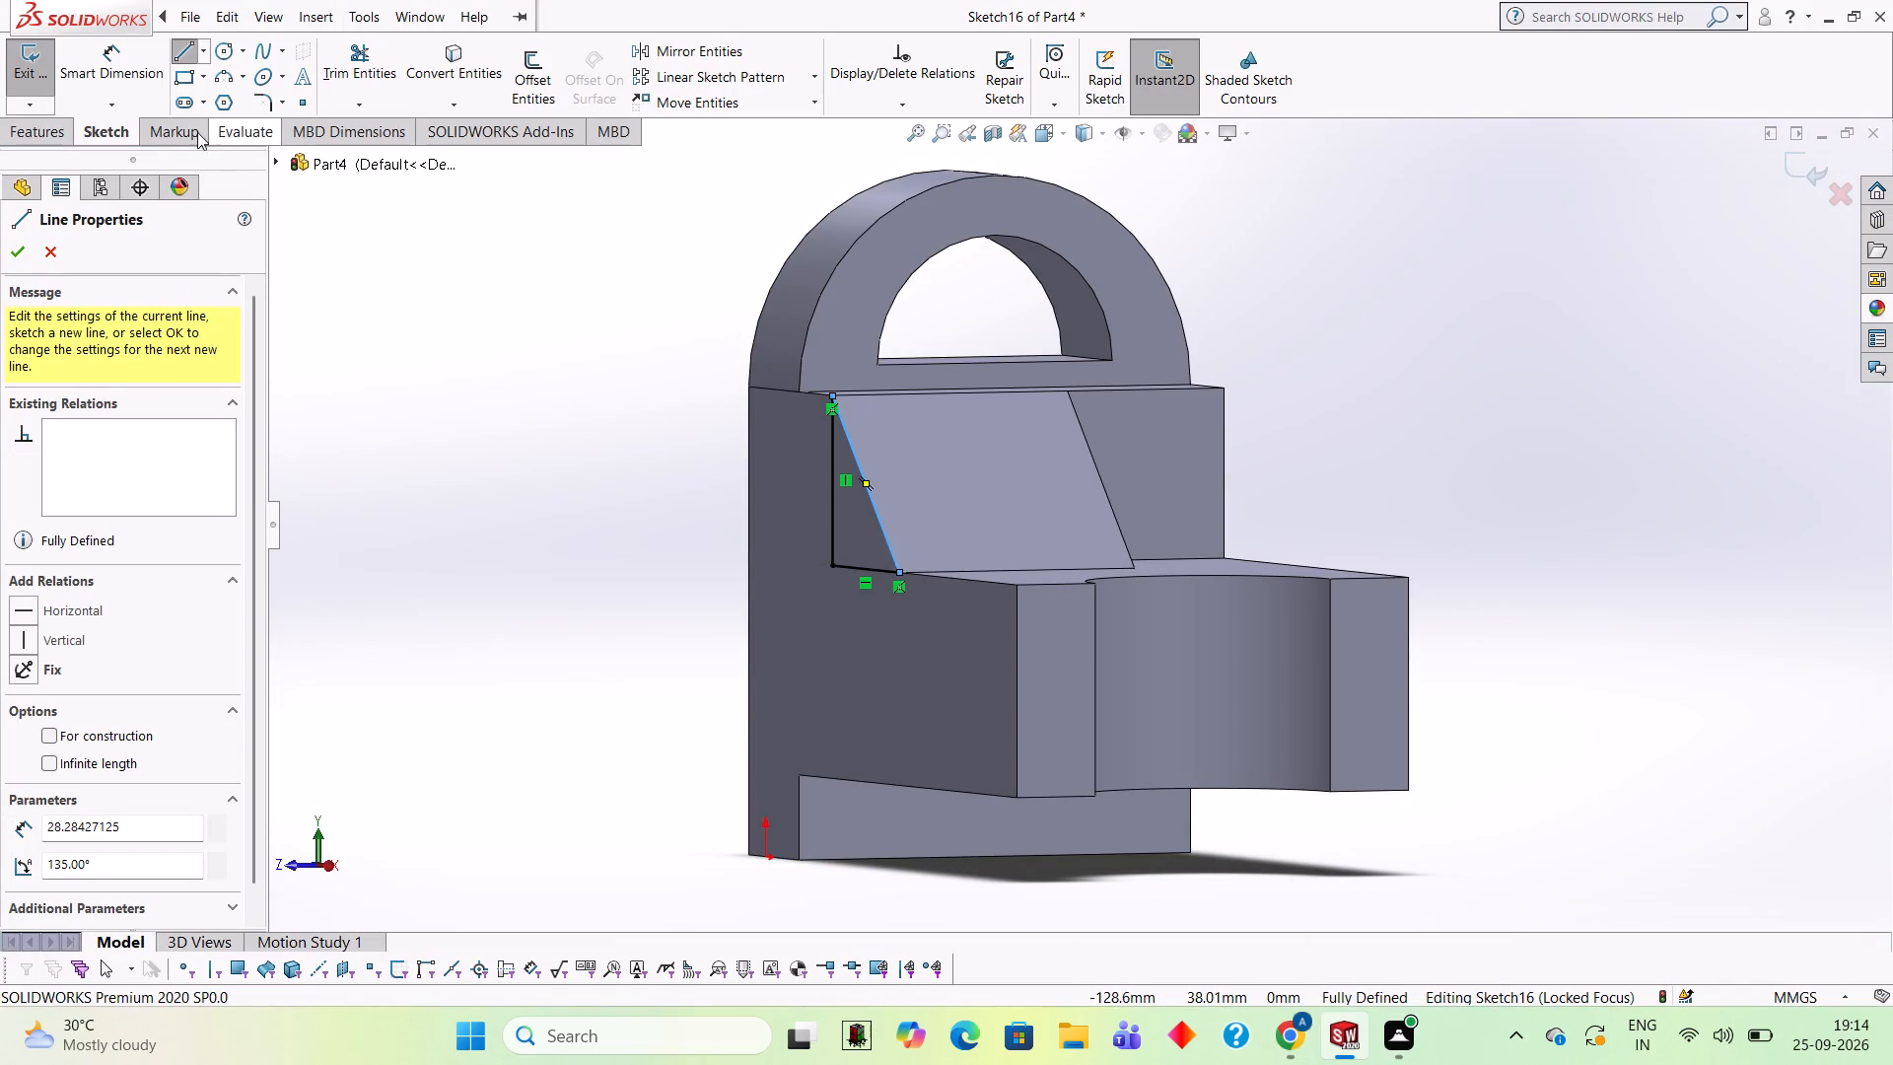
click(22, 136)
click(329, 93)
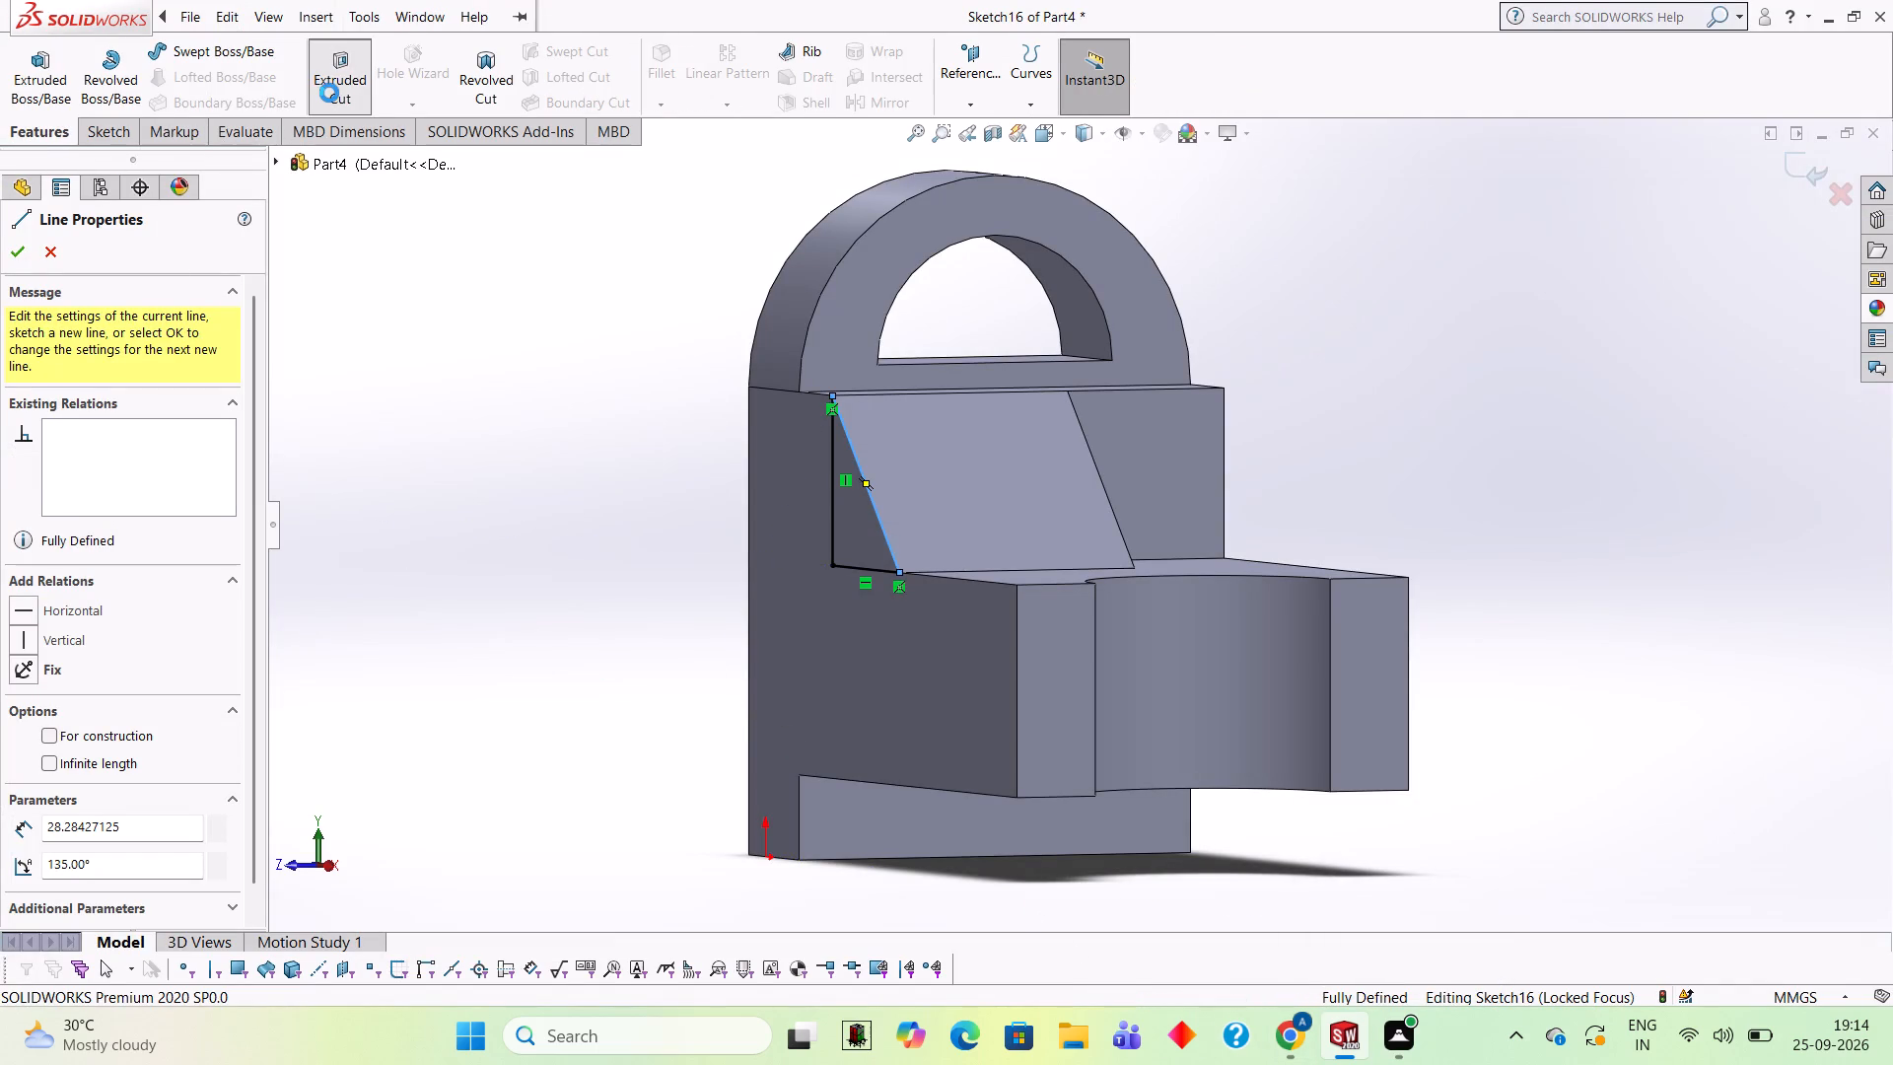
text(20)
key(Return)
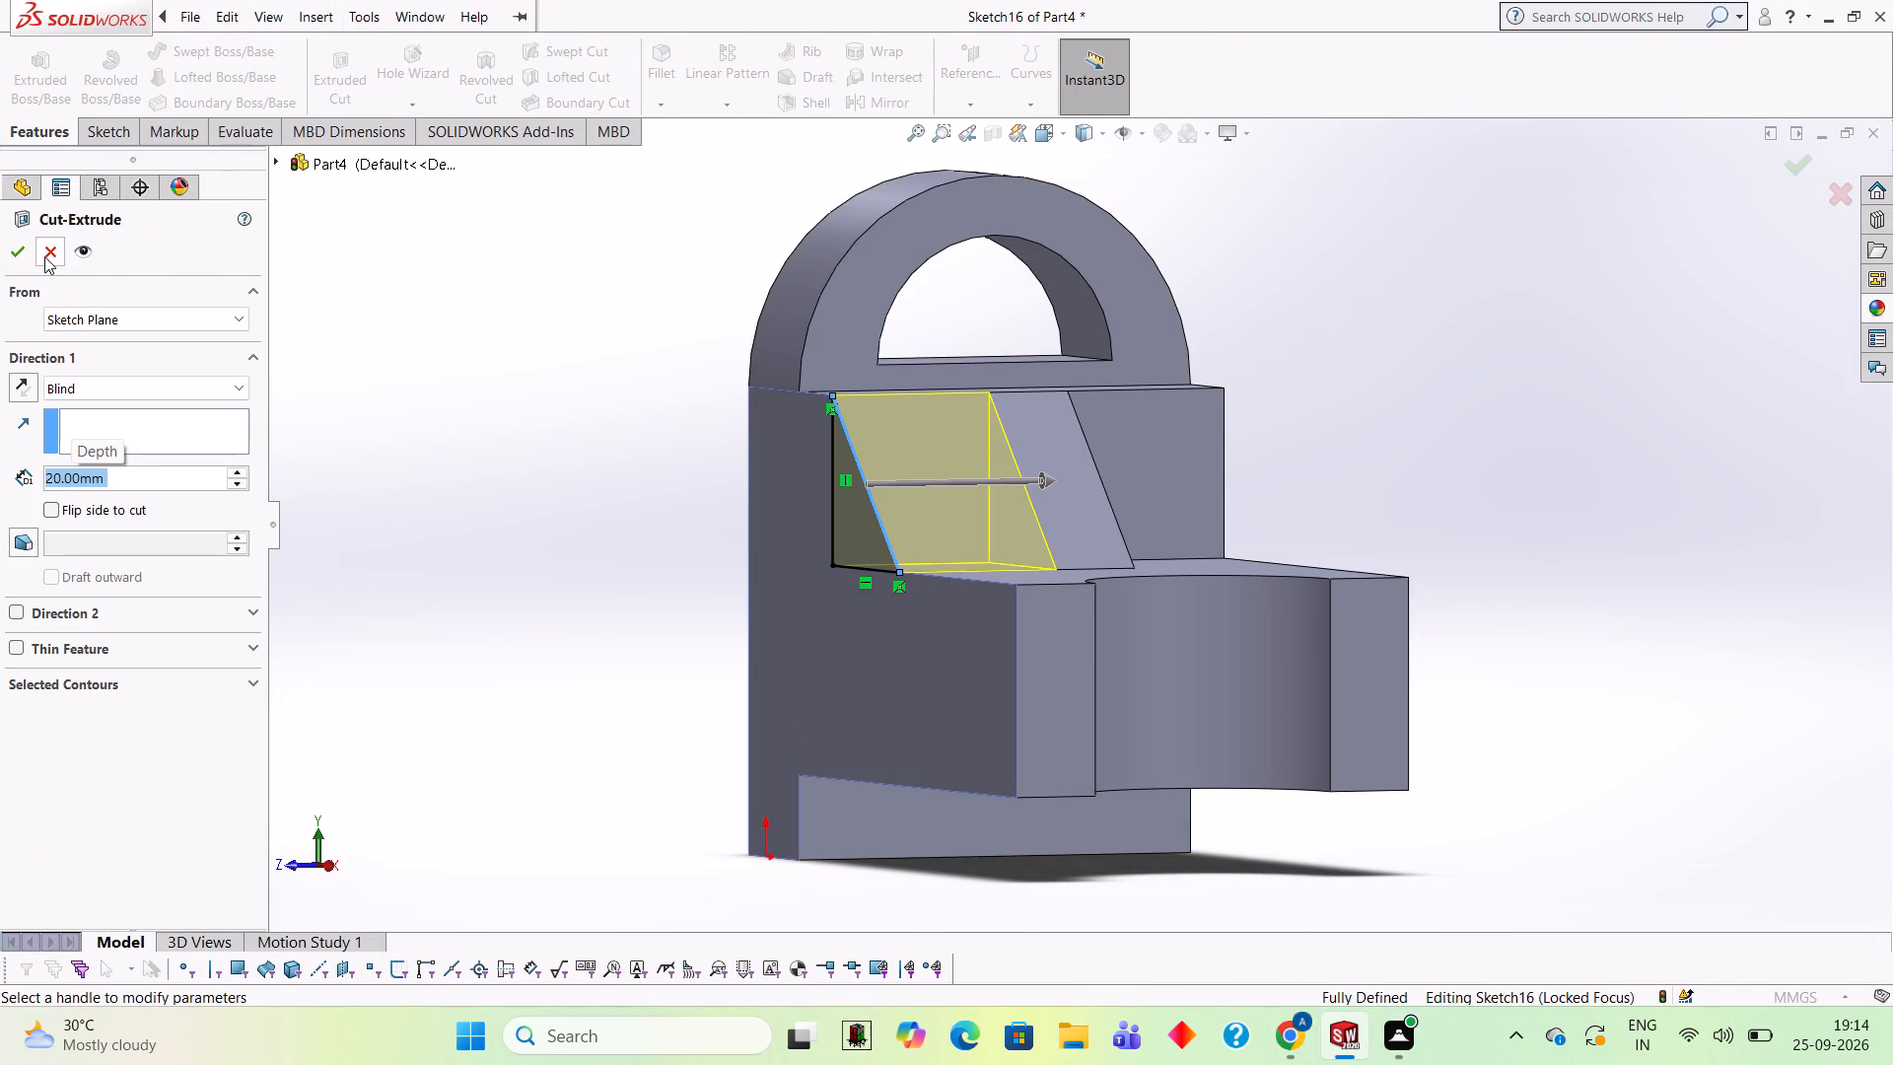
click(26, 250)
click(534, 352)
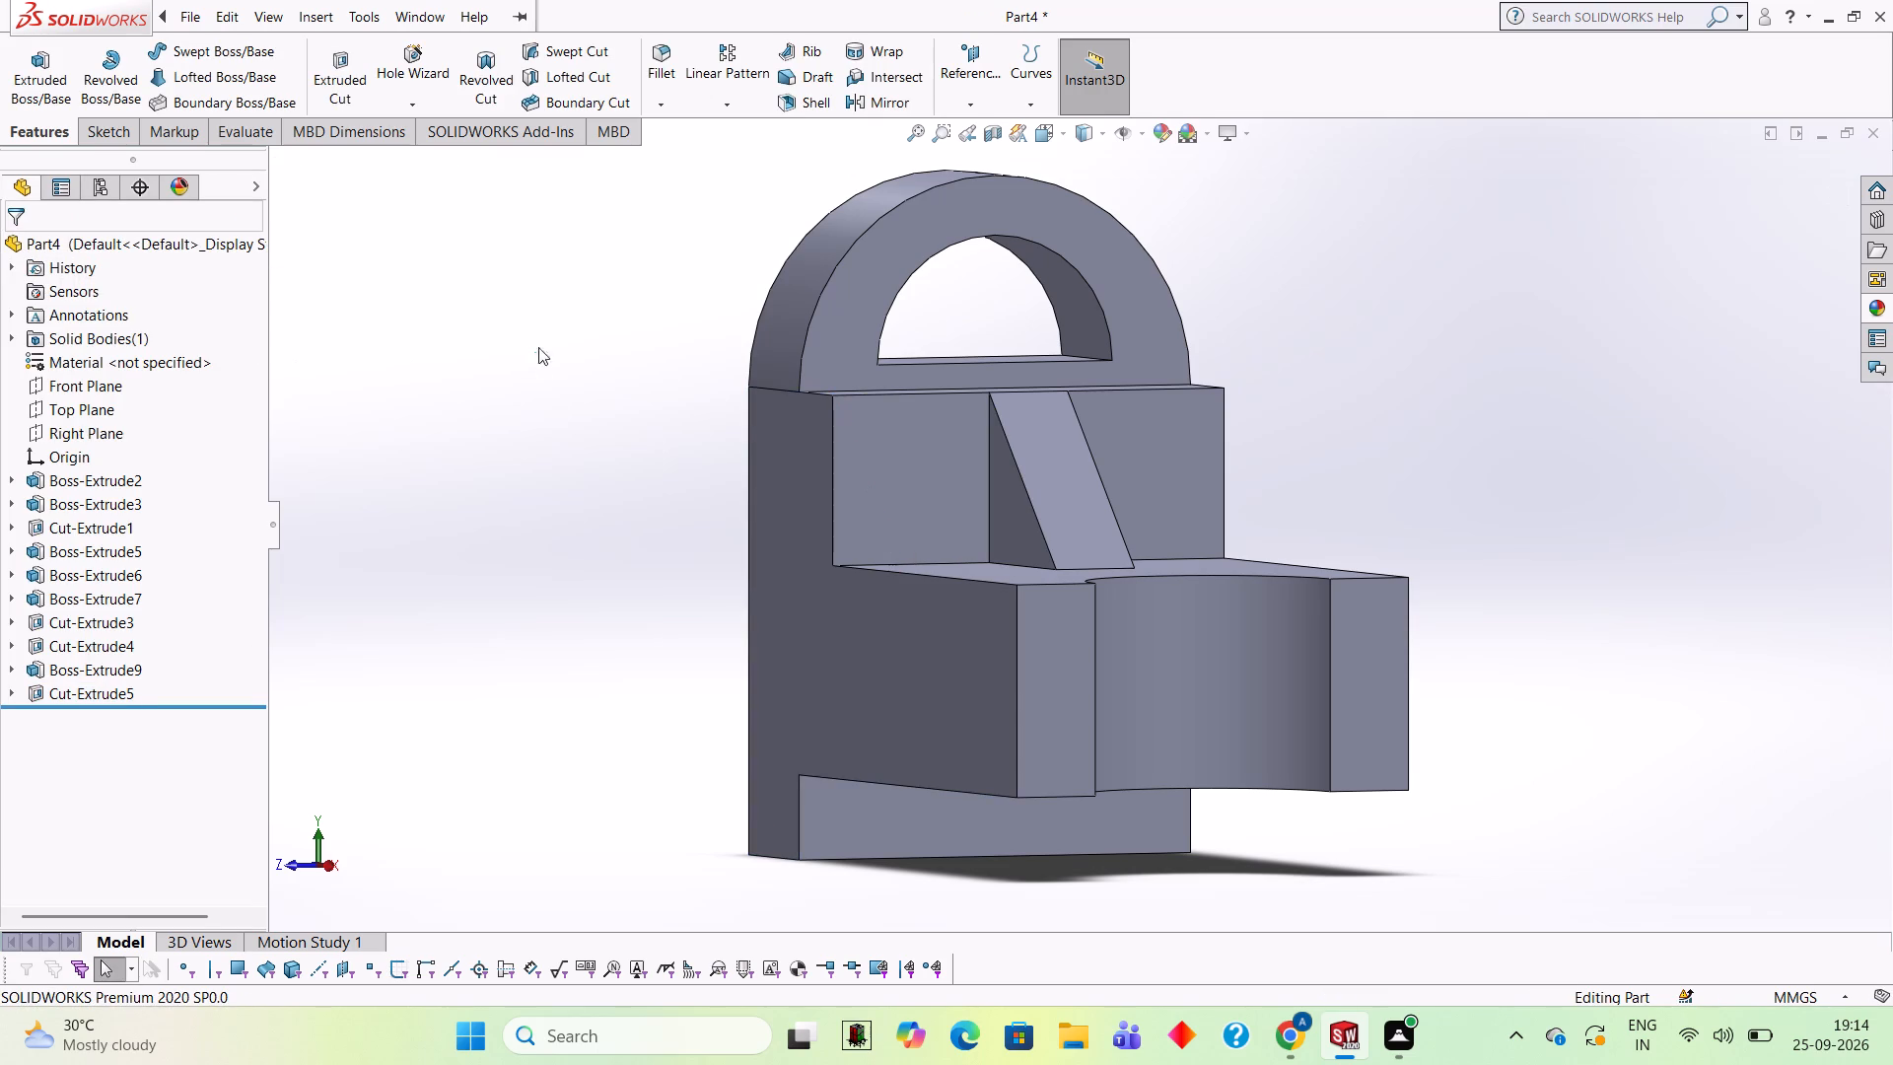
Examine the finished part from several angles, checking the narrowed rib, the arched wall and the projecting block.
middle_drag(1384, 290, 1357, 327)
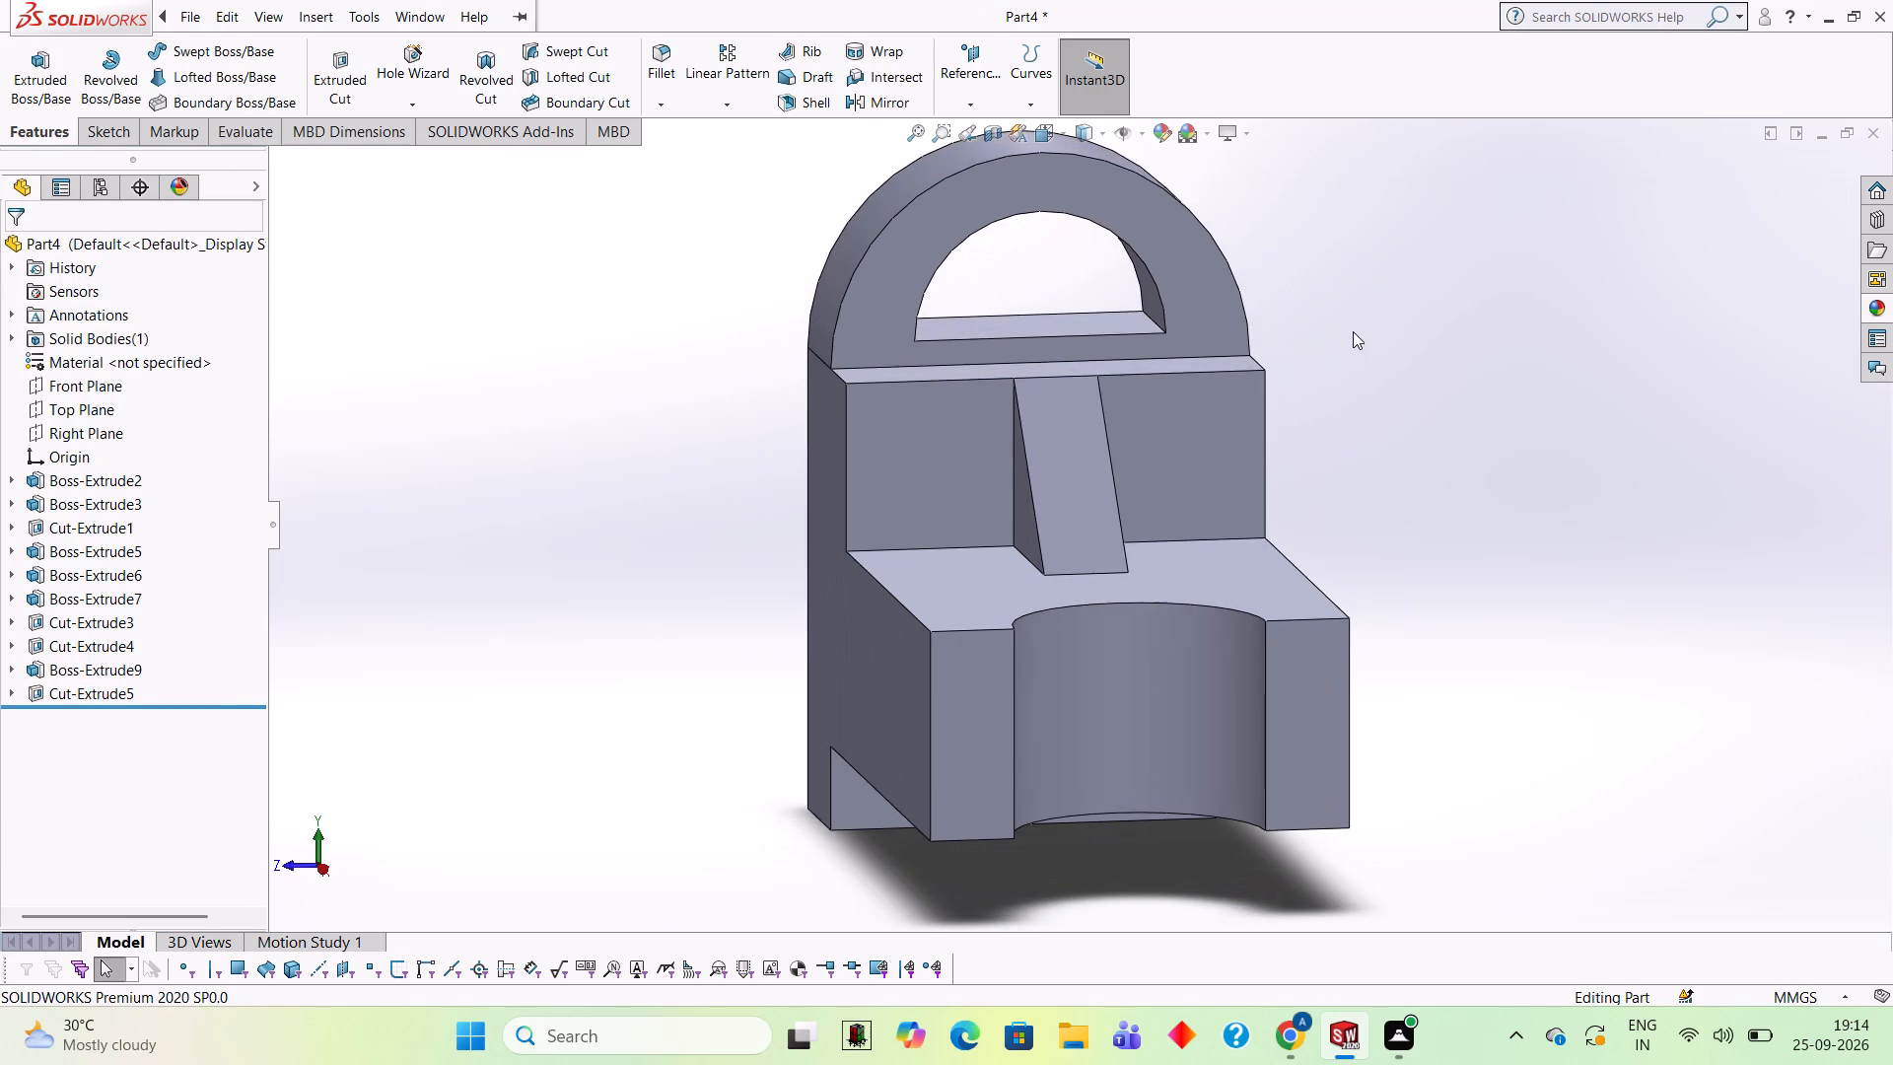
scroll(1368, 319, up, 1)
middle_drag(1407, 291, 1503, 313)
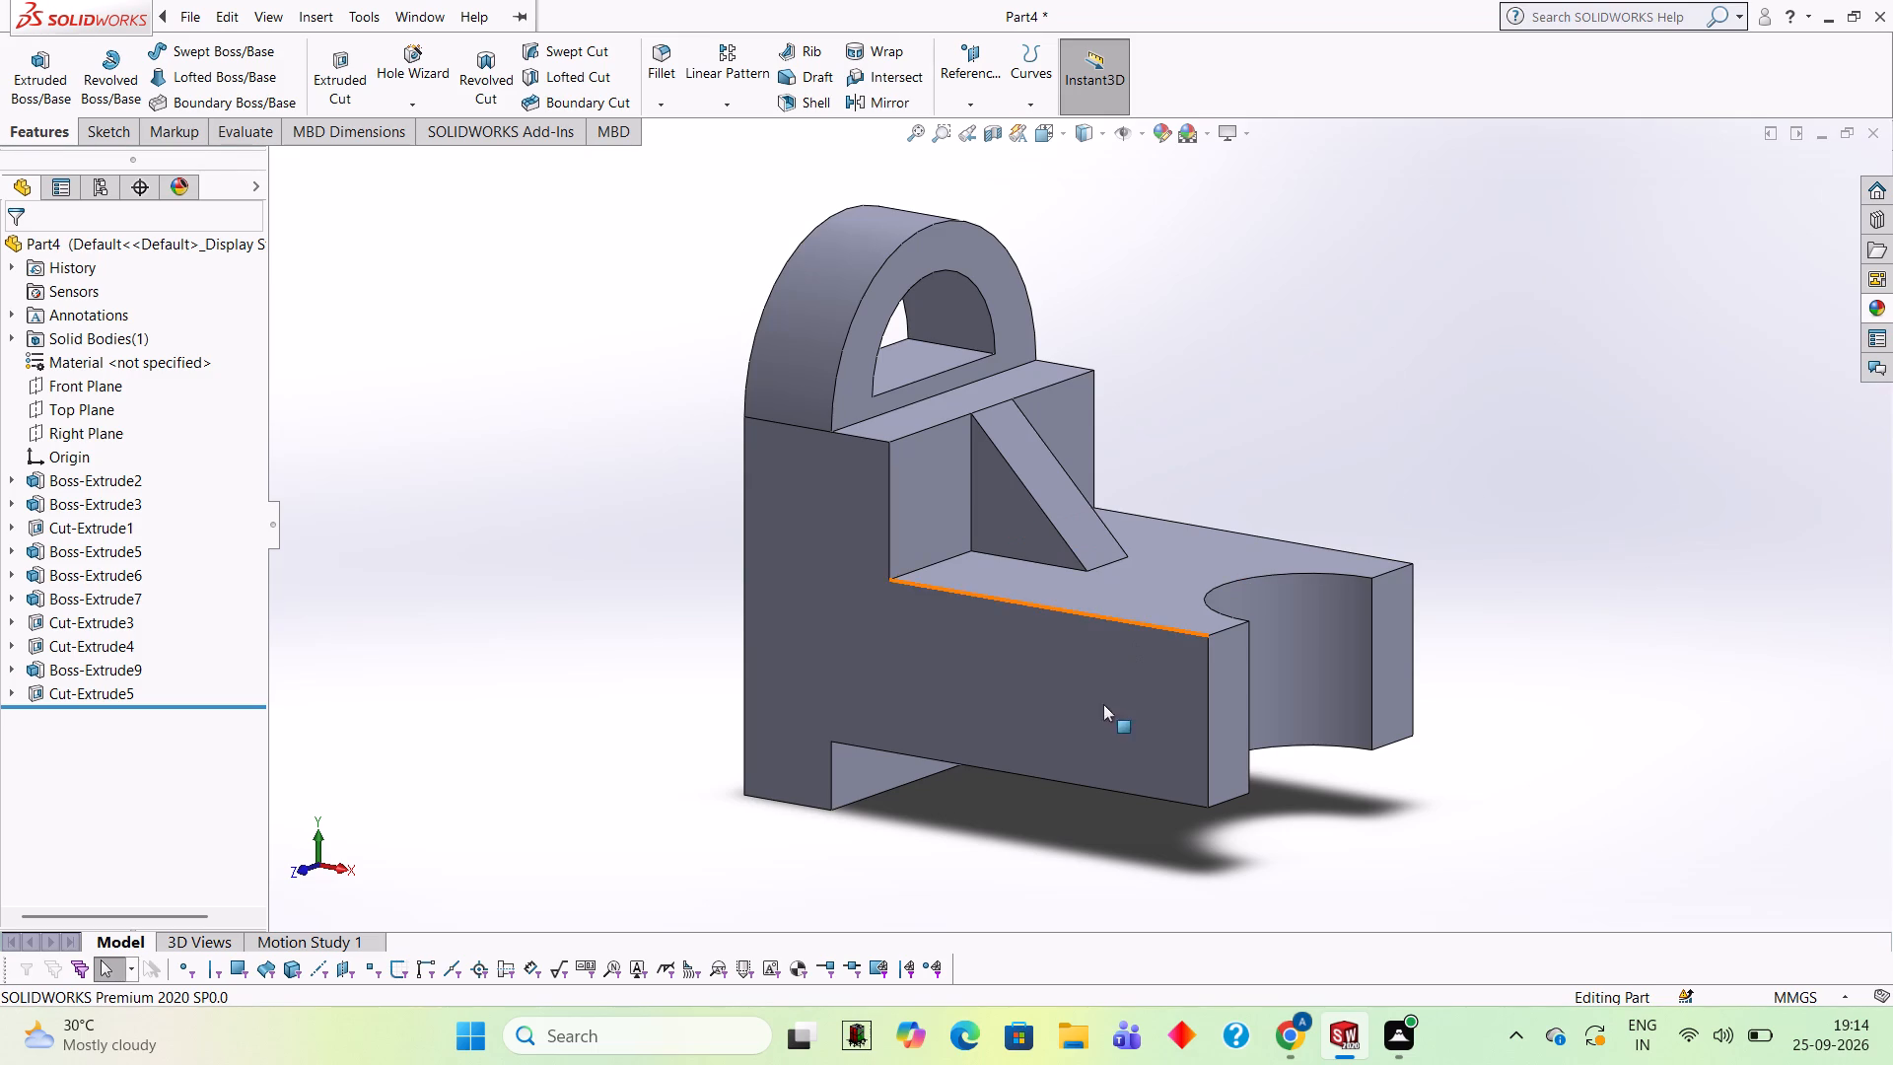
middle_drag(1583, 462, 1642, 501)
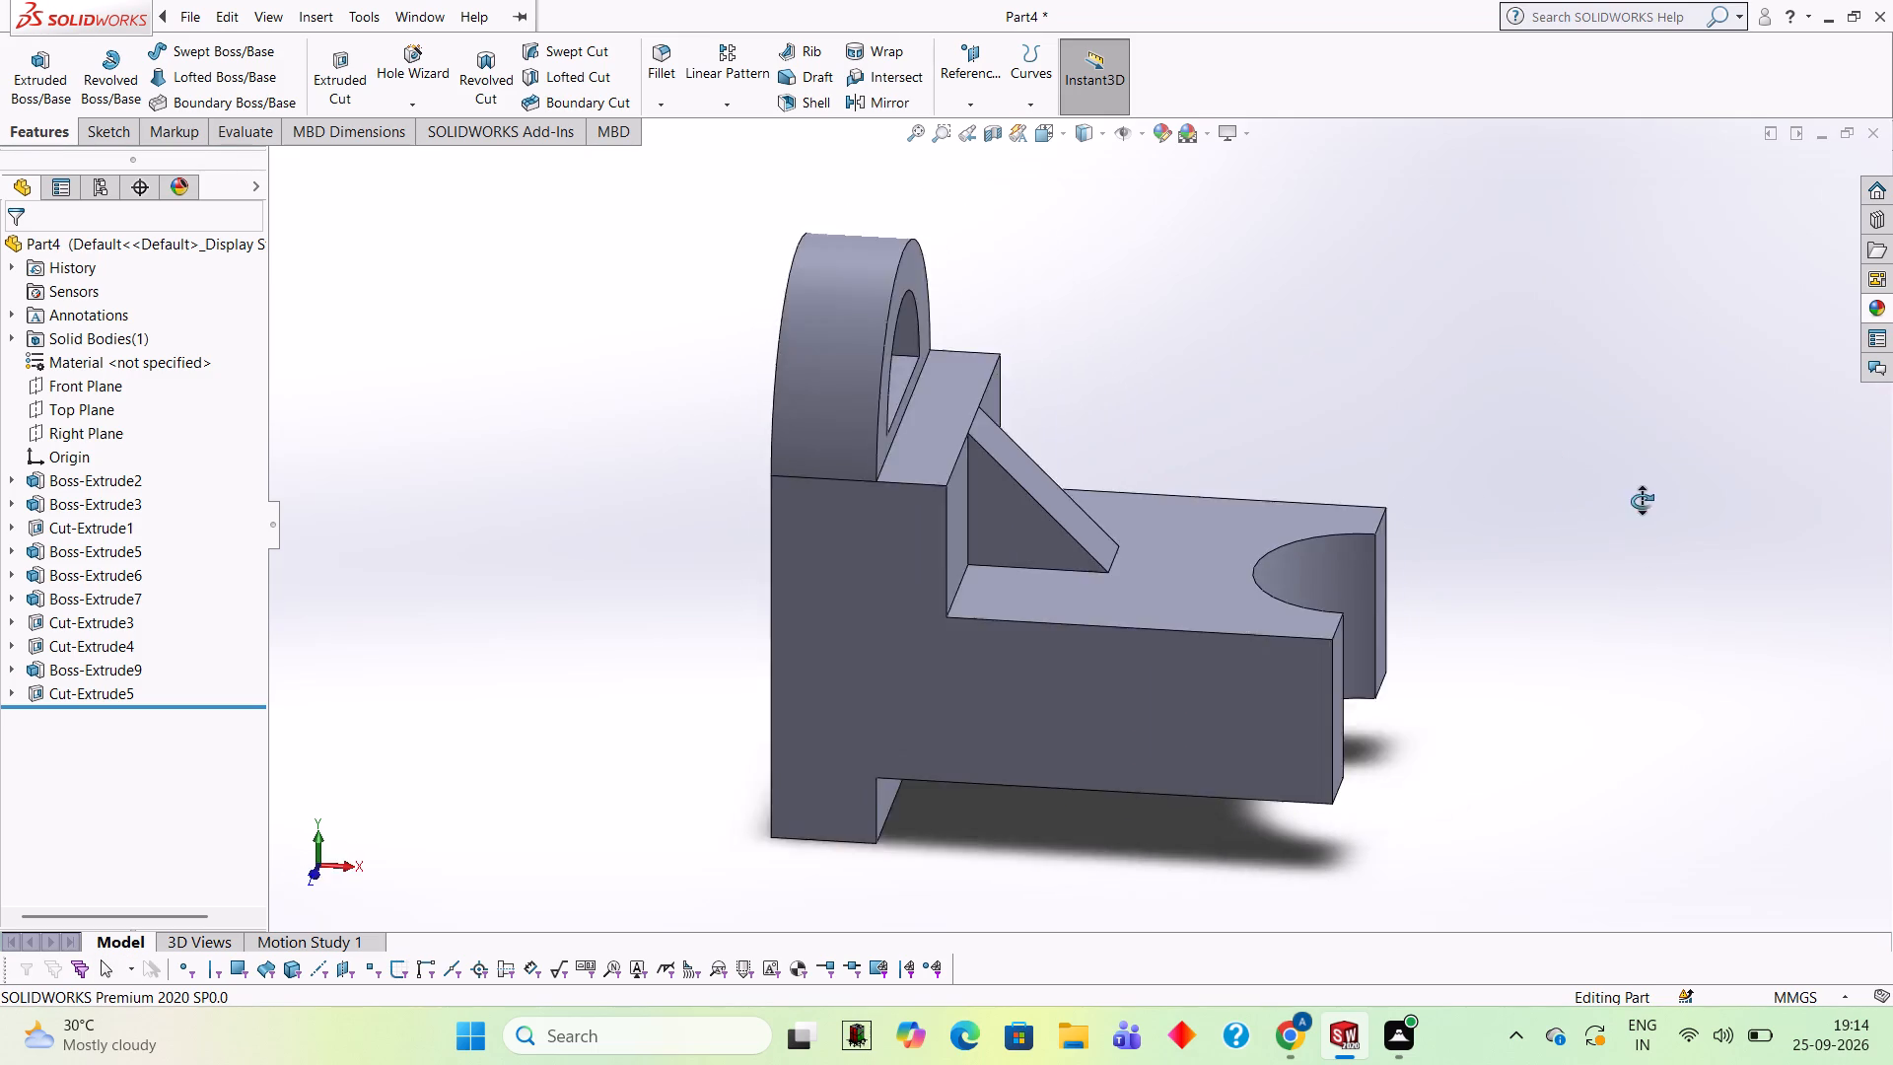
middle_drag(1642, 501, 1656, 501)
middle_drag(1636, 491, 1591, 445)
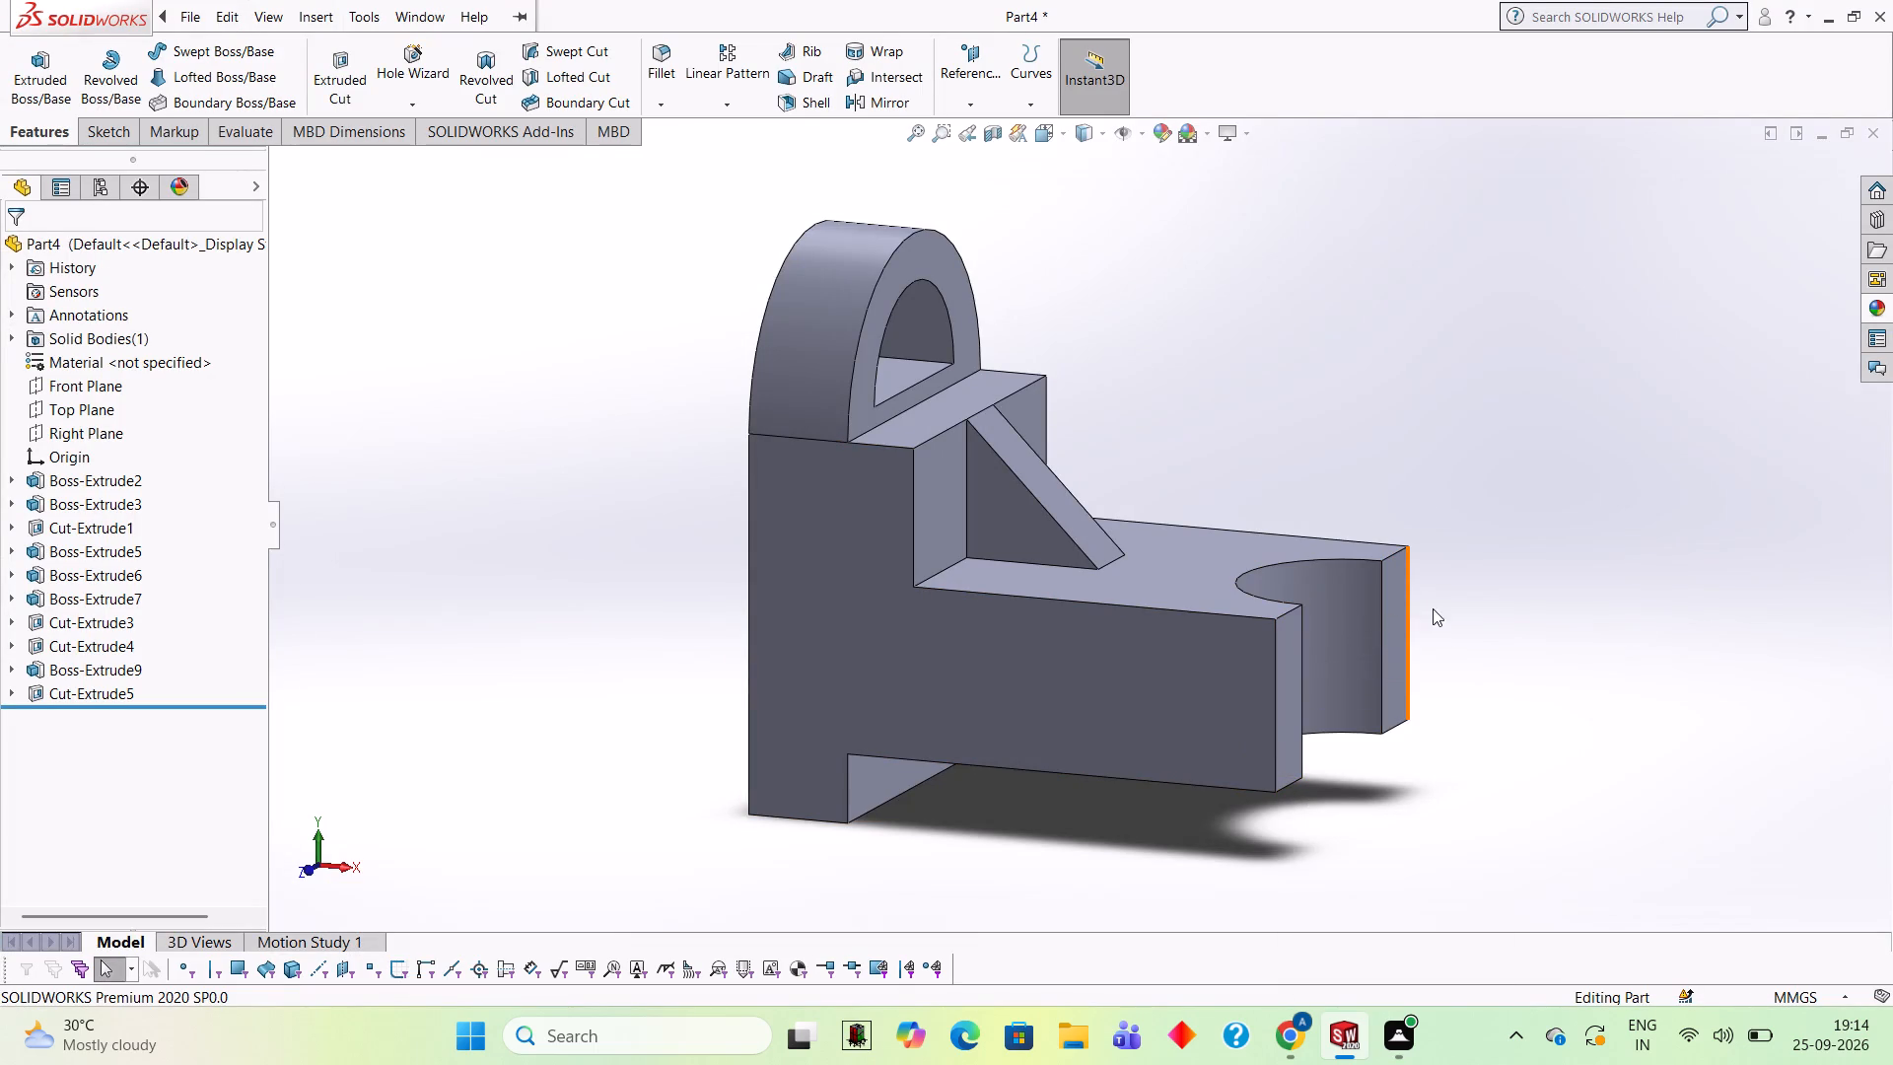
scroll(1399, 608, up, 1)
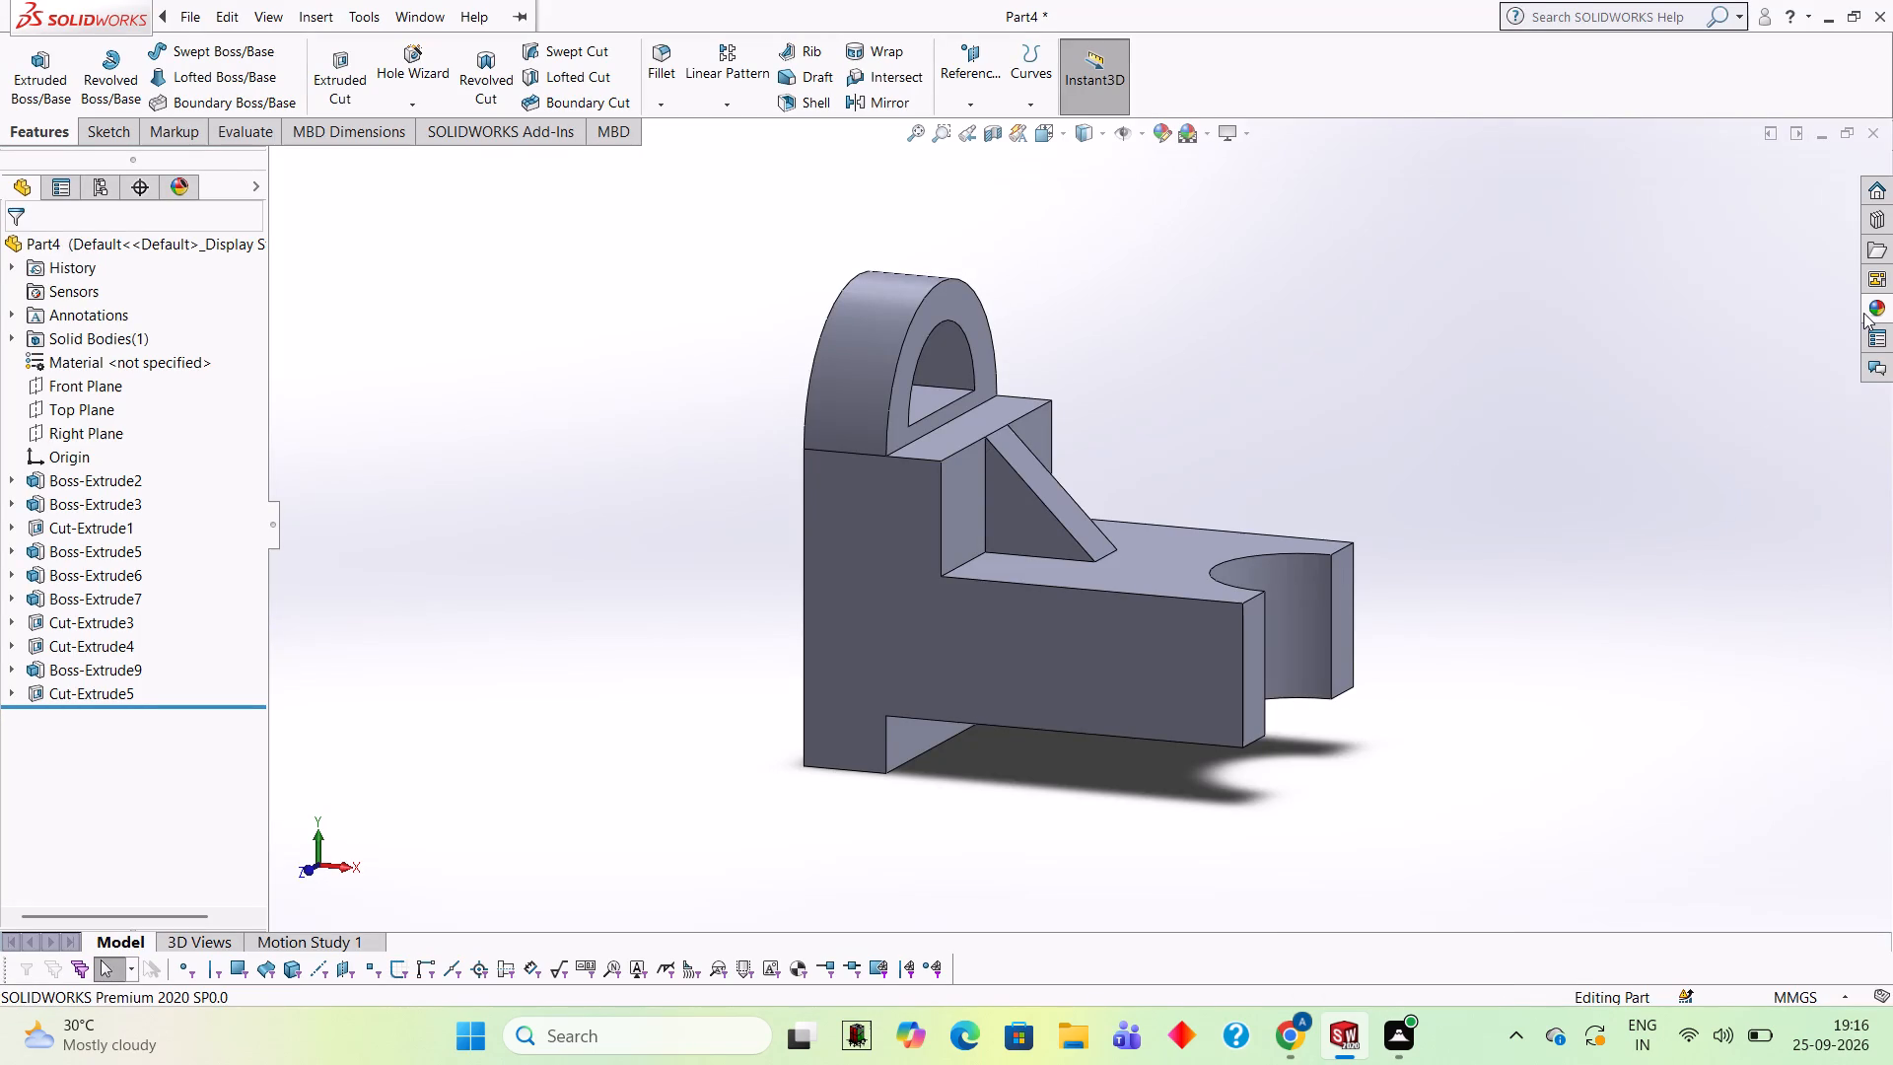
middle_drag(1448, 450, 1423, 436)
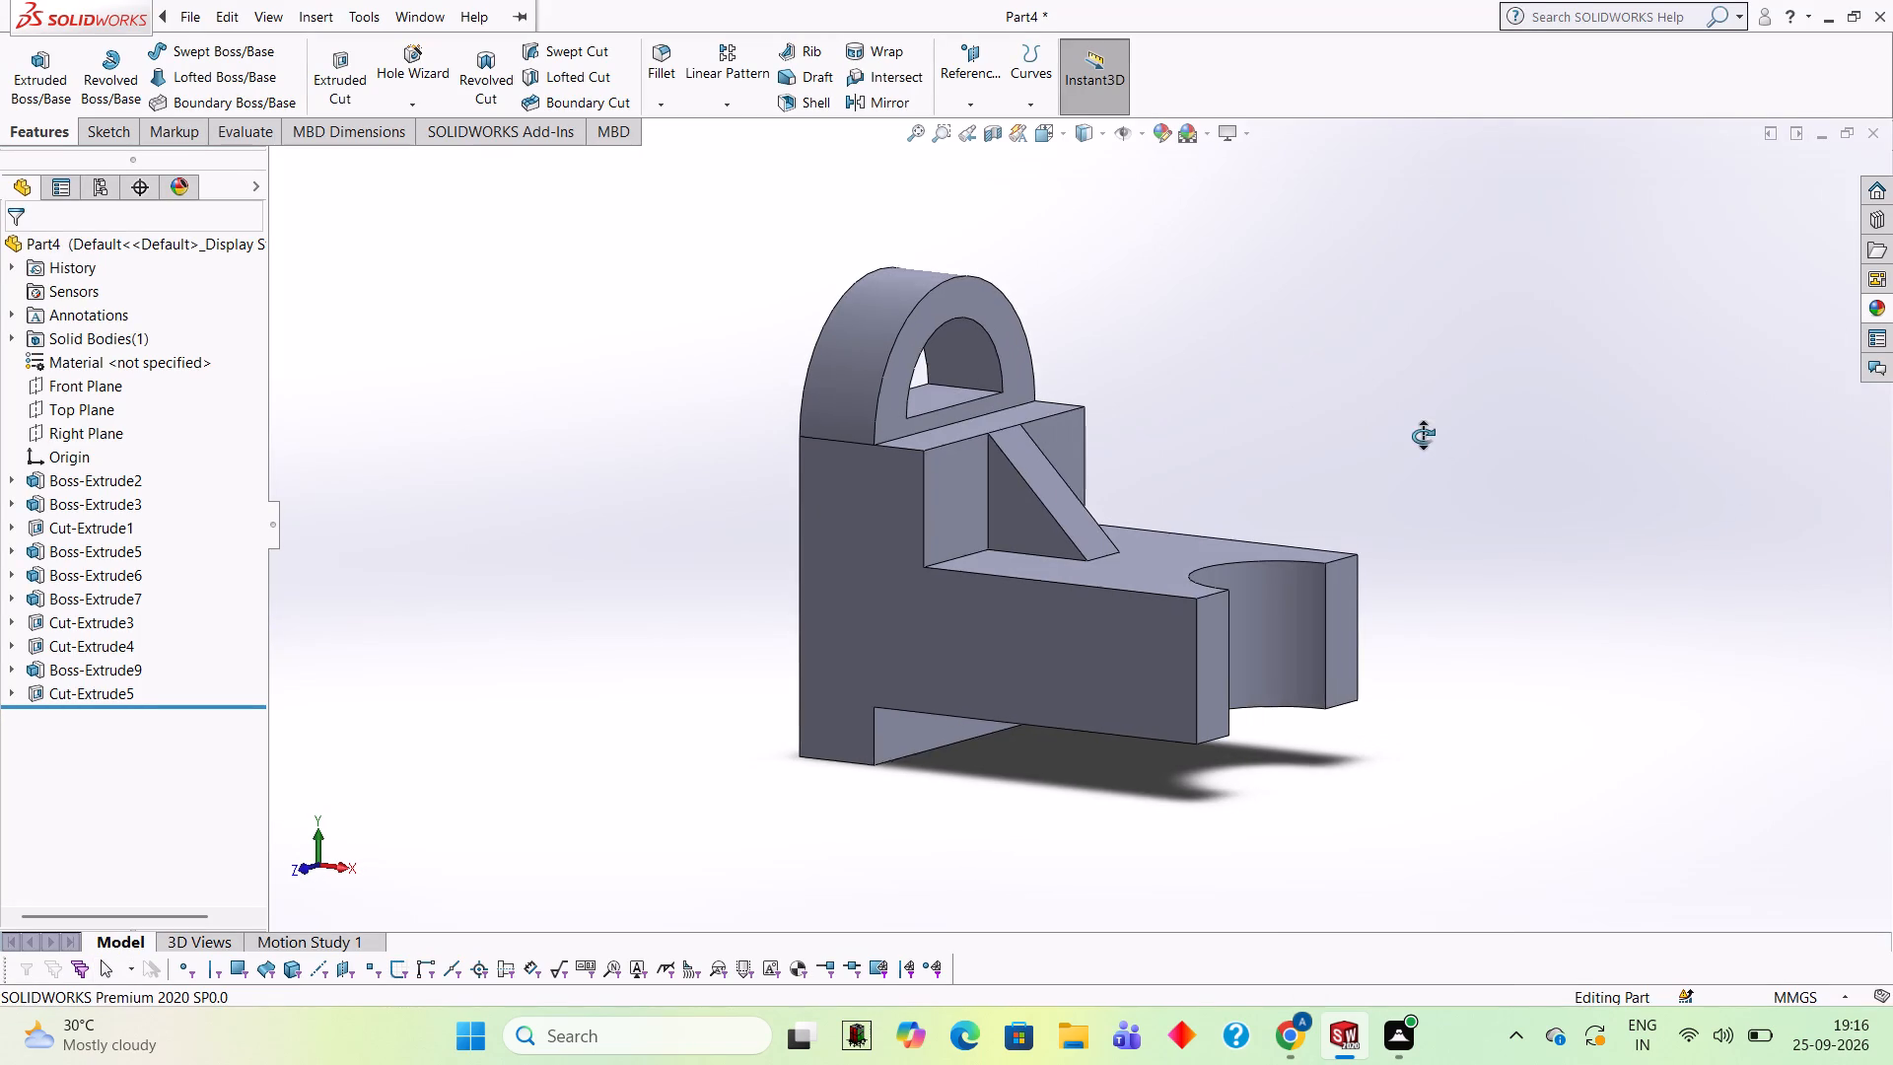
middle_drag(1423, 436, 1431, 436)
scroll(1337, 429, down, 1)
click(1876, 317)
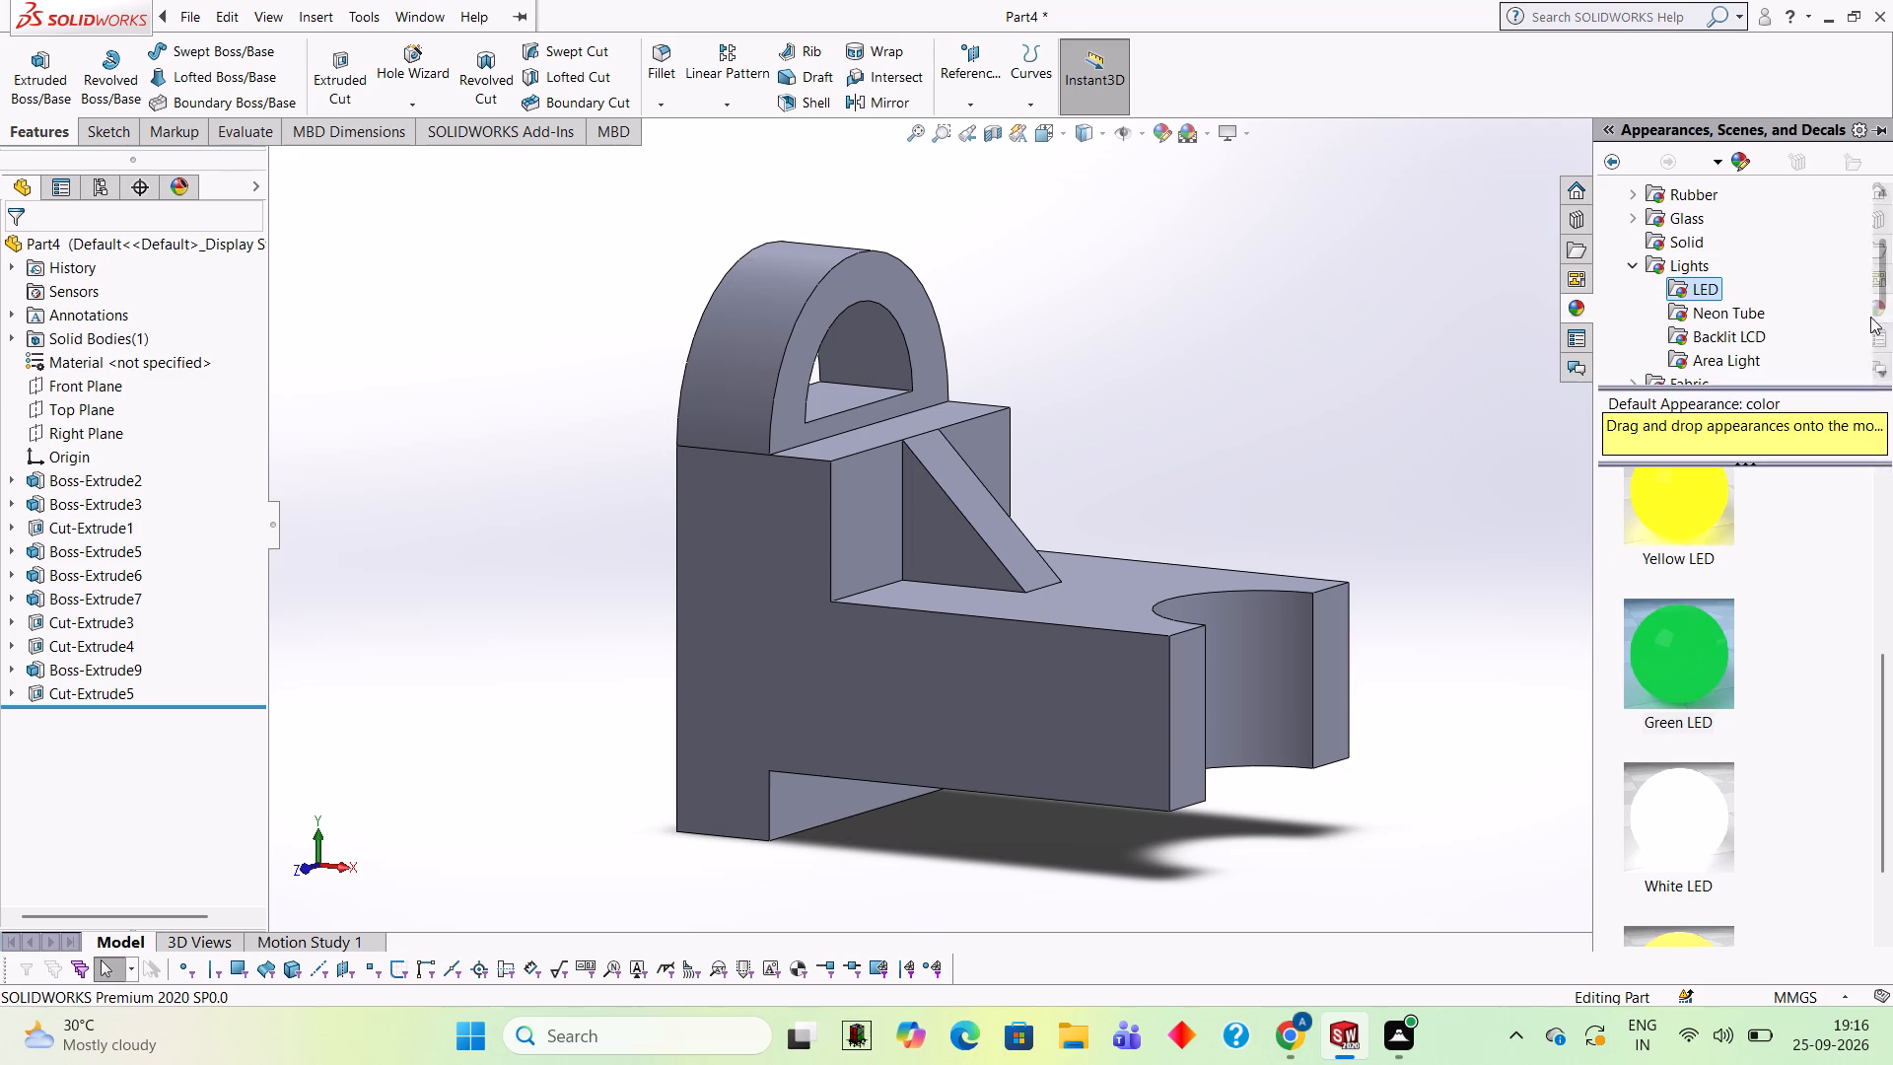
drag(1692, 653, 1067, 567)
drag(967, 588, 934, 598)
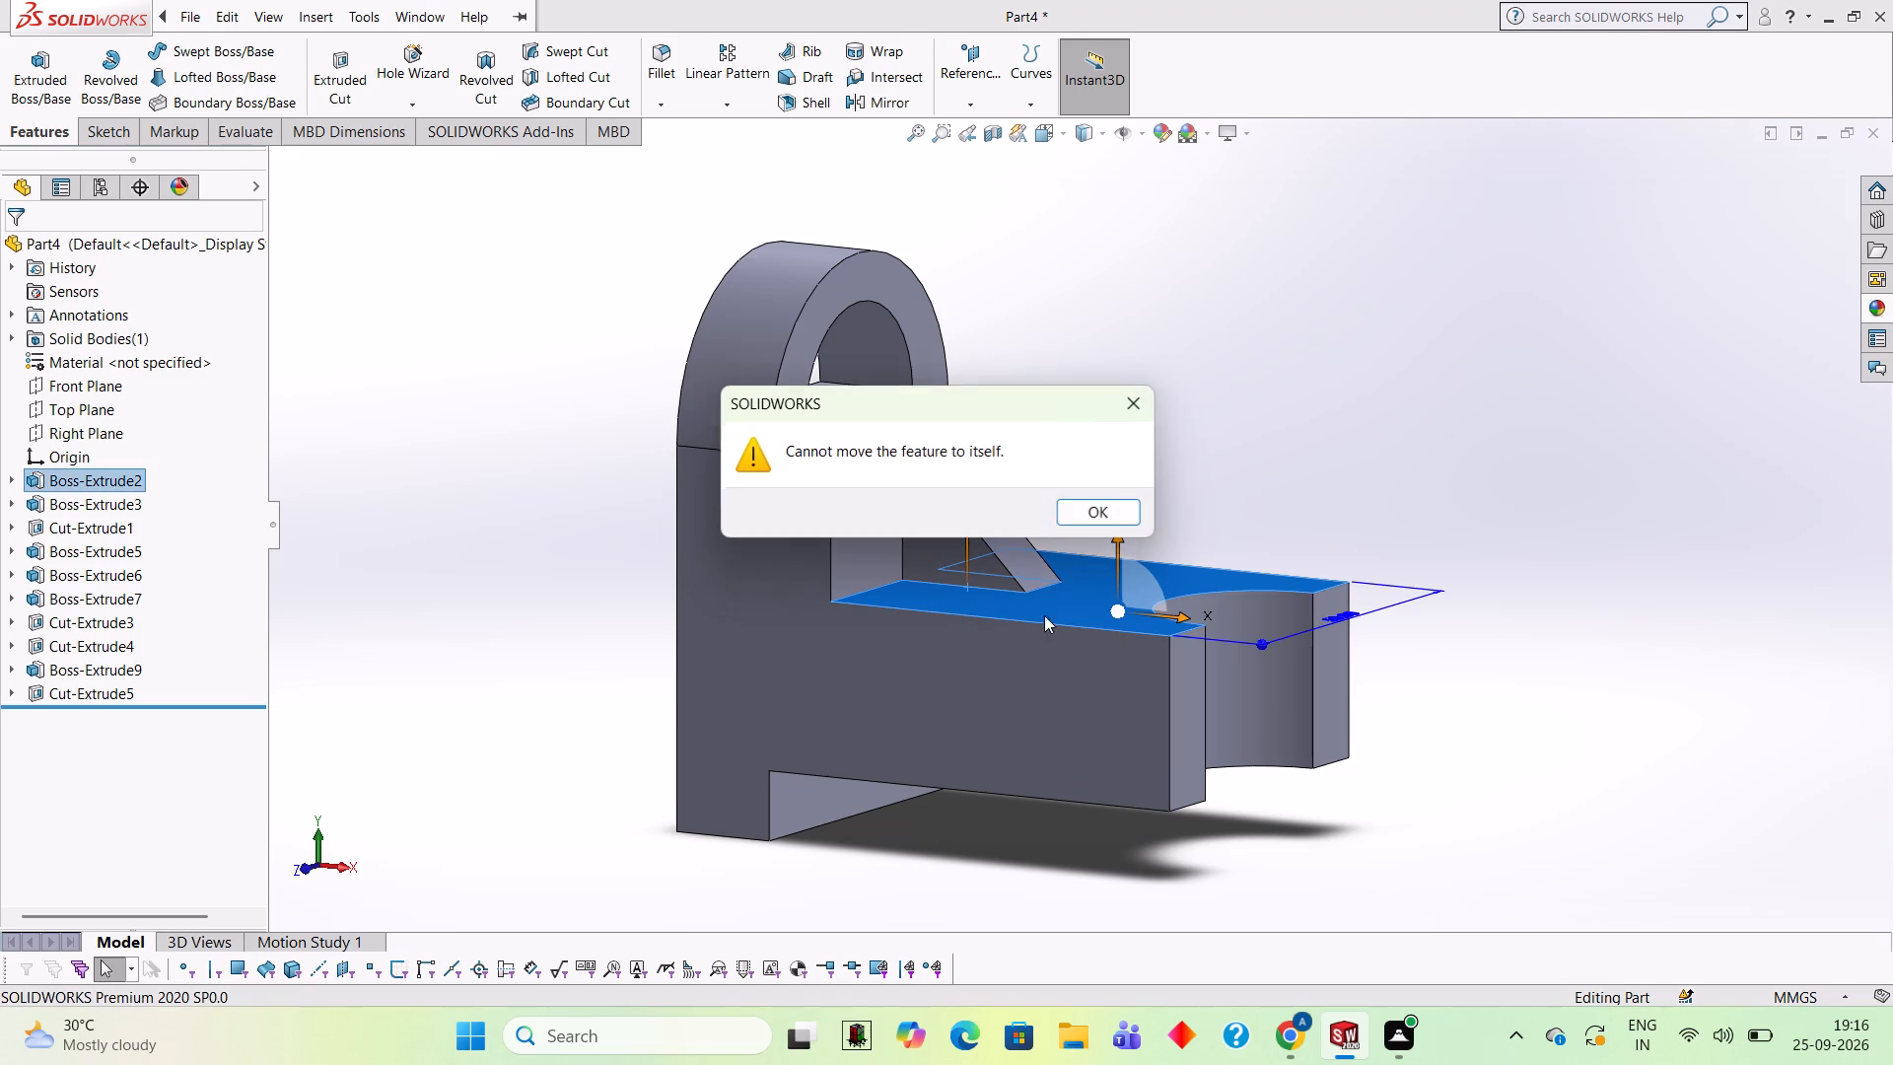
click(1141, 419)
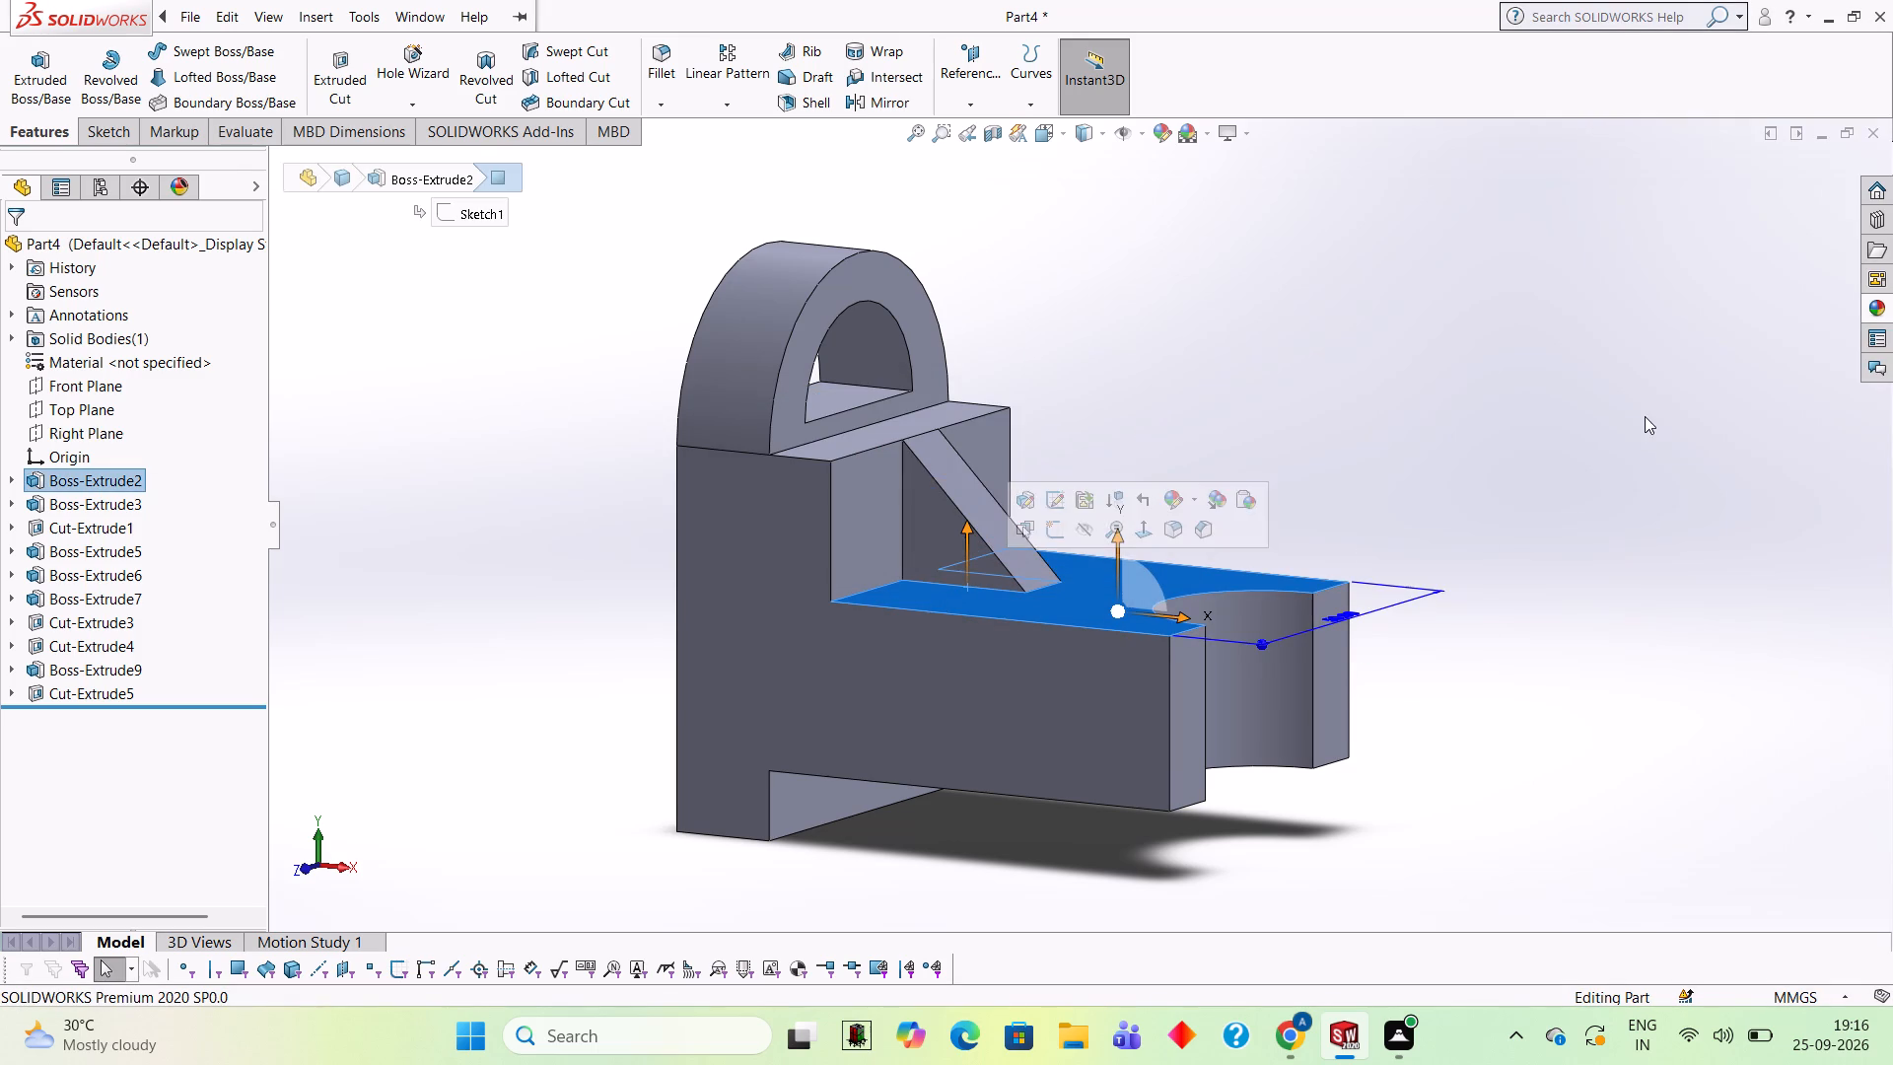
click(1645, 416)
Apply the Green LED appearance to the whole body.
click(1875, 312)
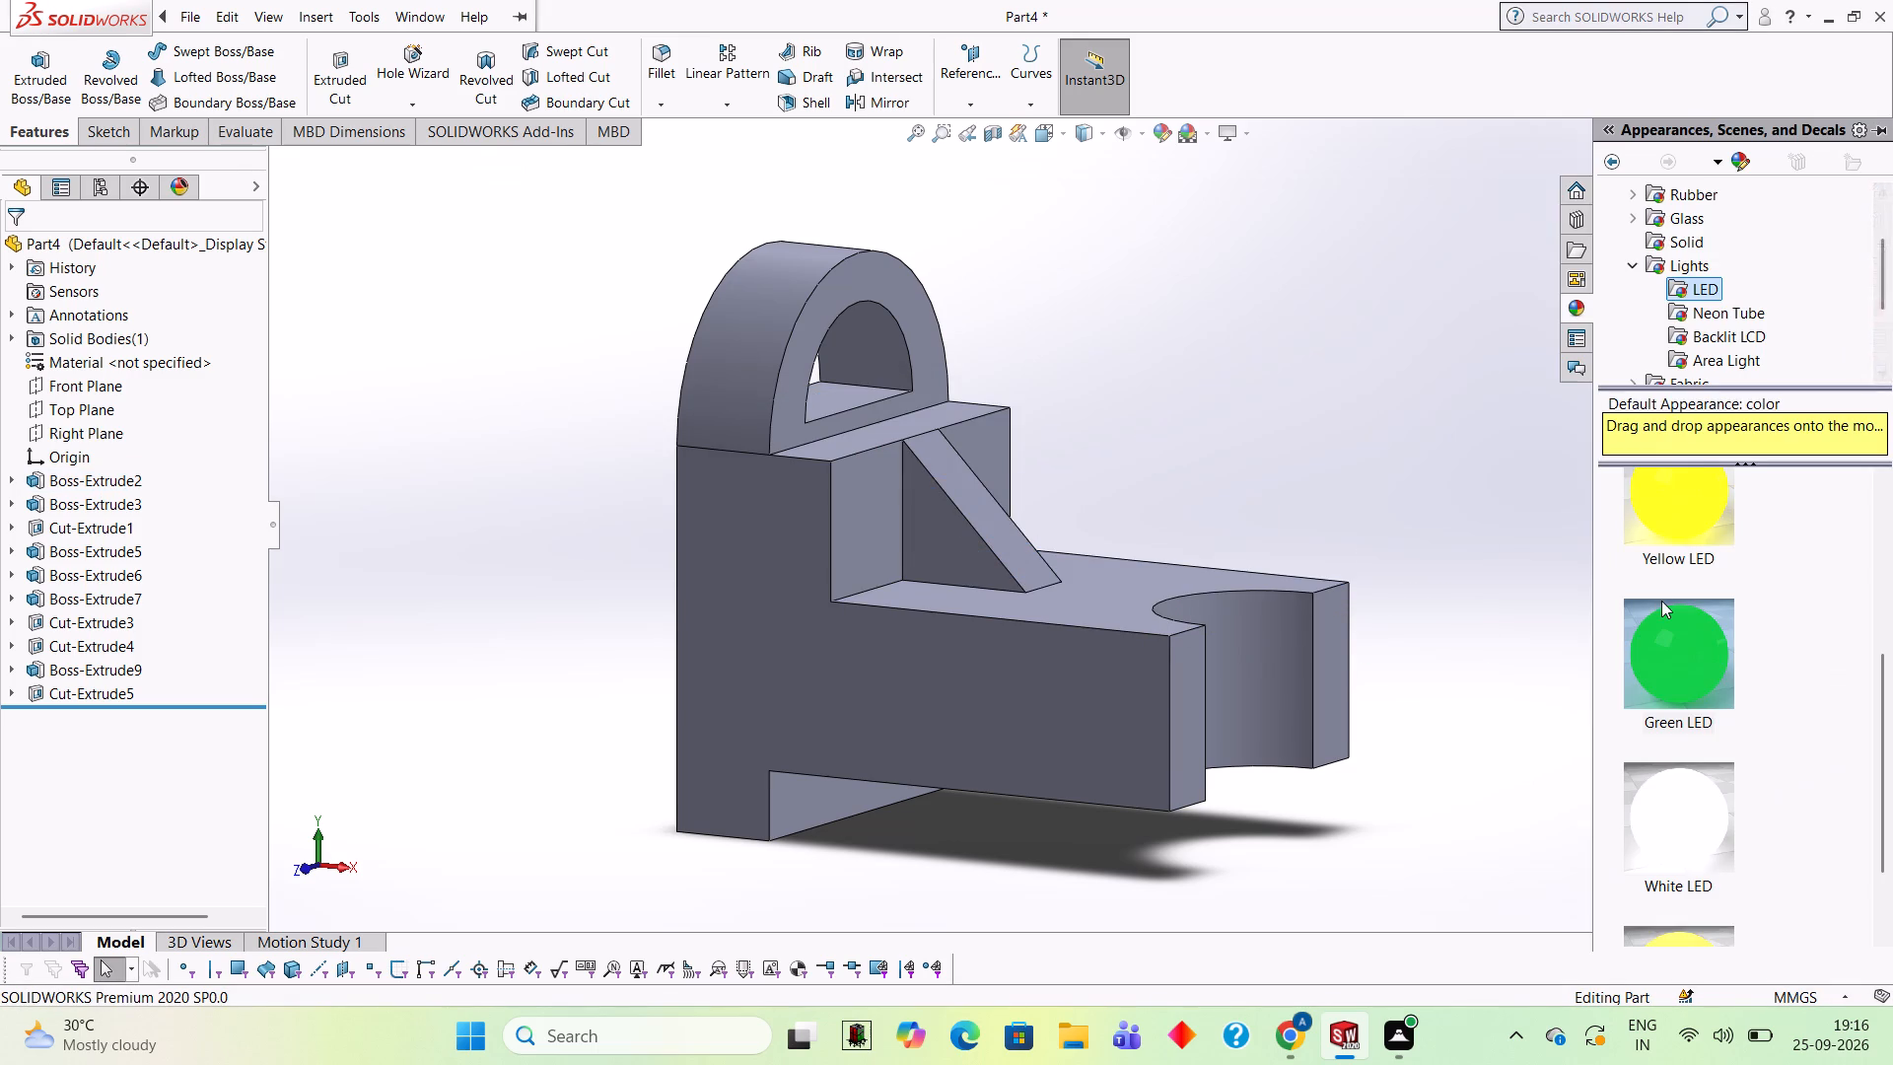
drag(1672, 628, 967, 609)
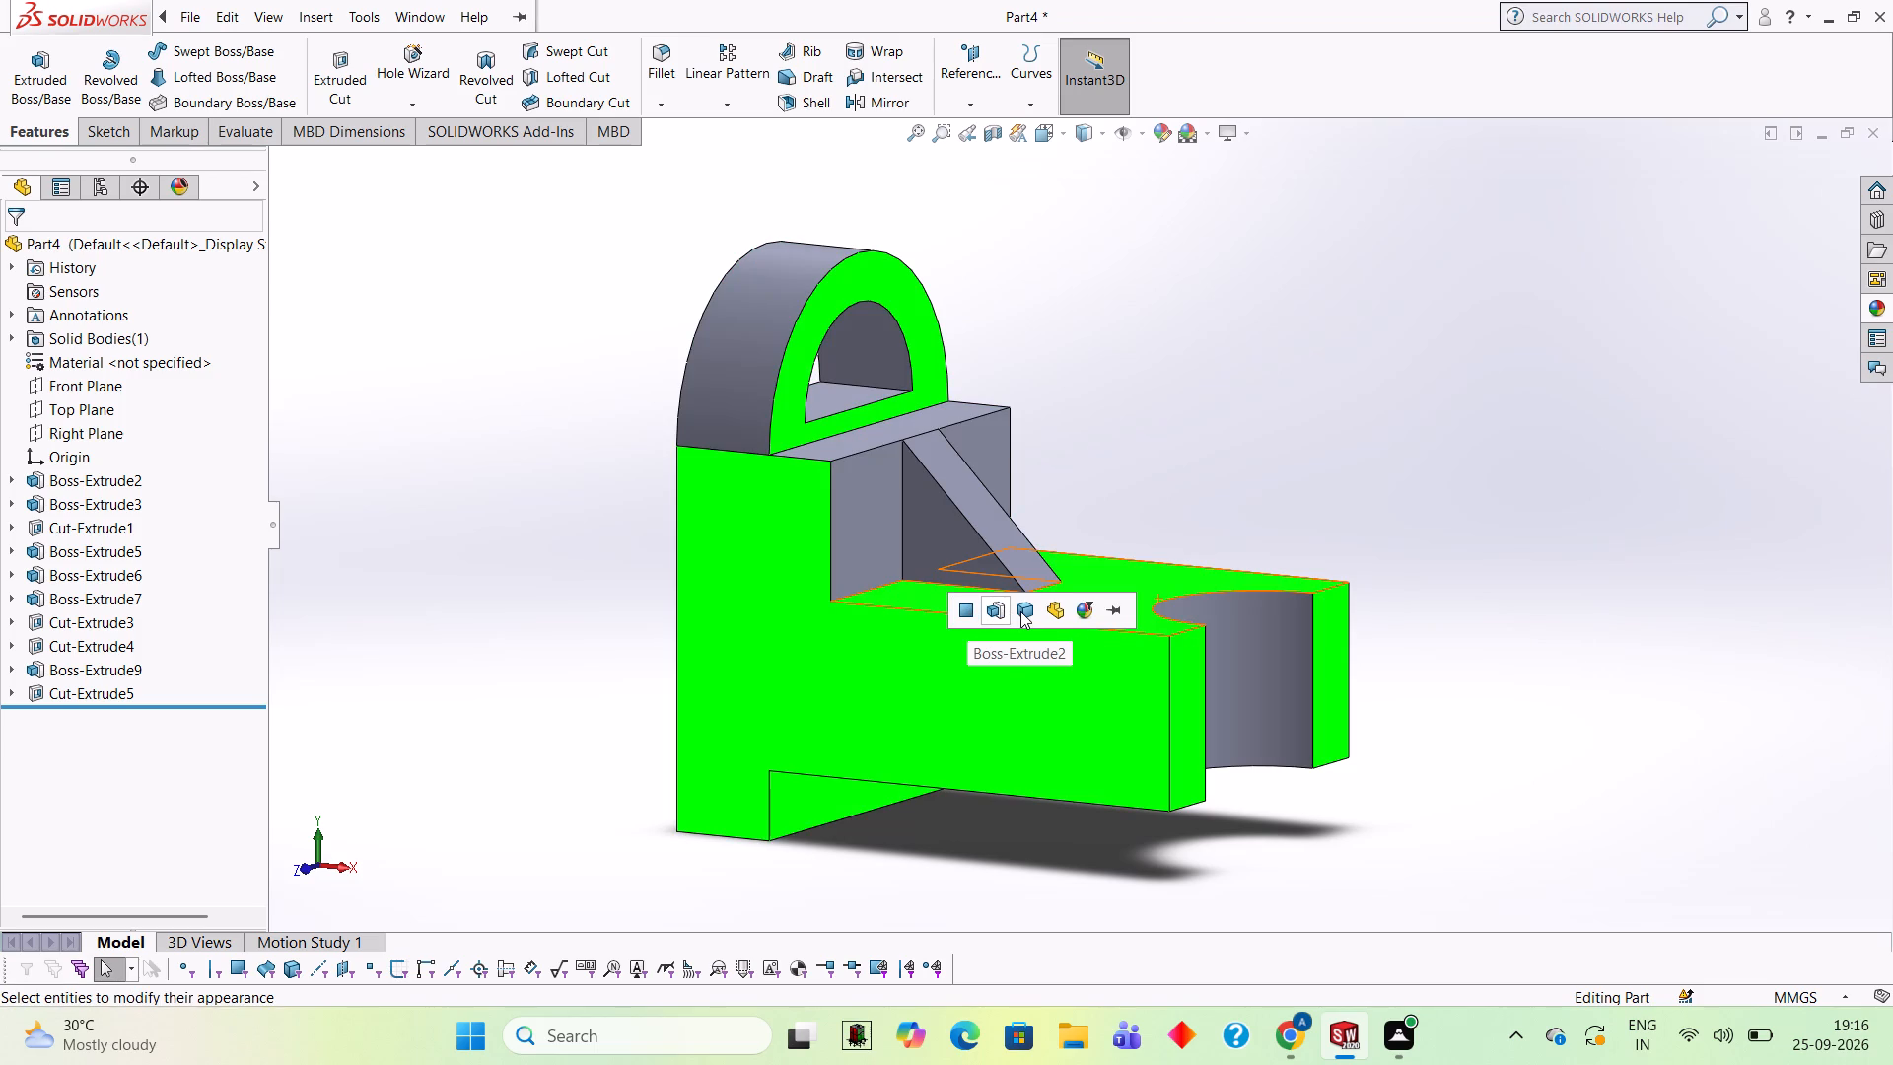
click(1020, 611)
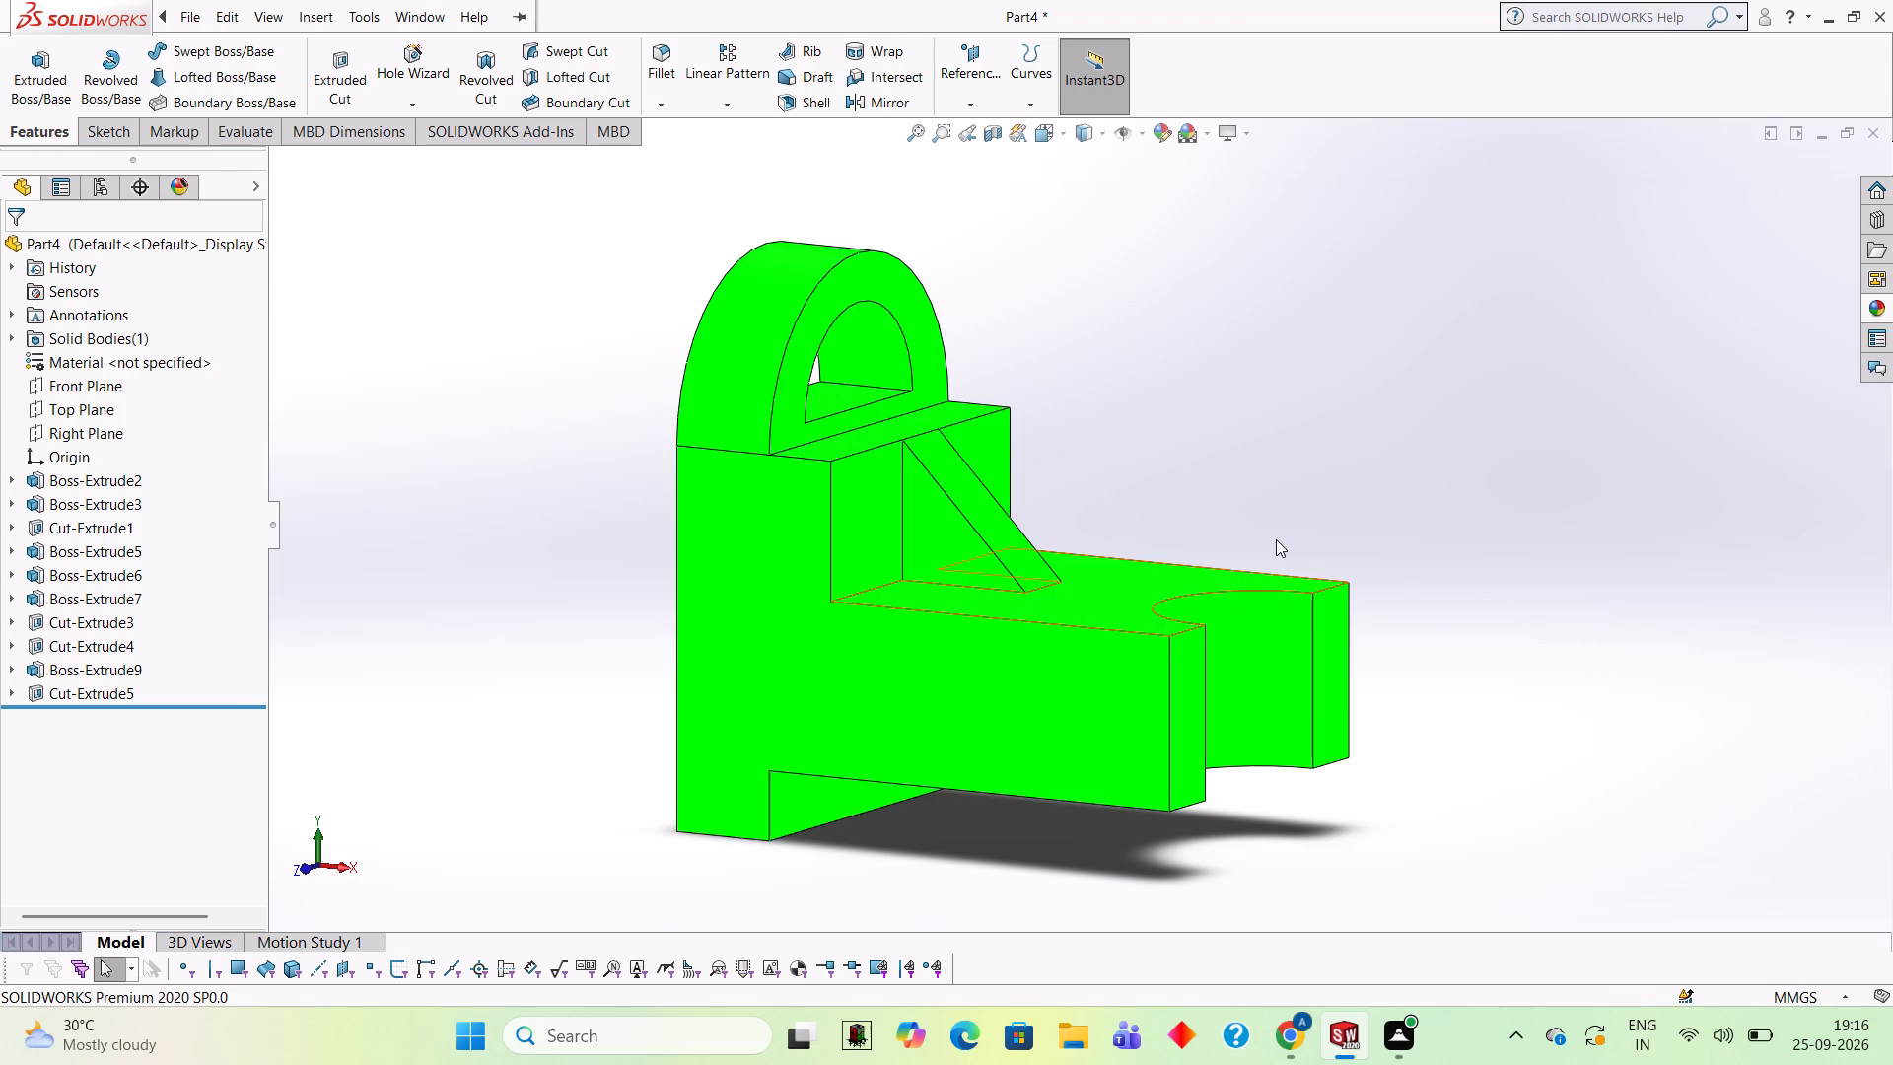
Apply the Blue LED appearance to the cut feature forming the semicircular slot at the projecting block's end.
middle_drag(1442, 442, 1423, 439)
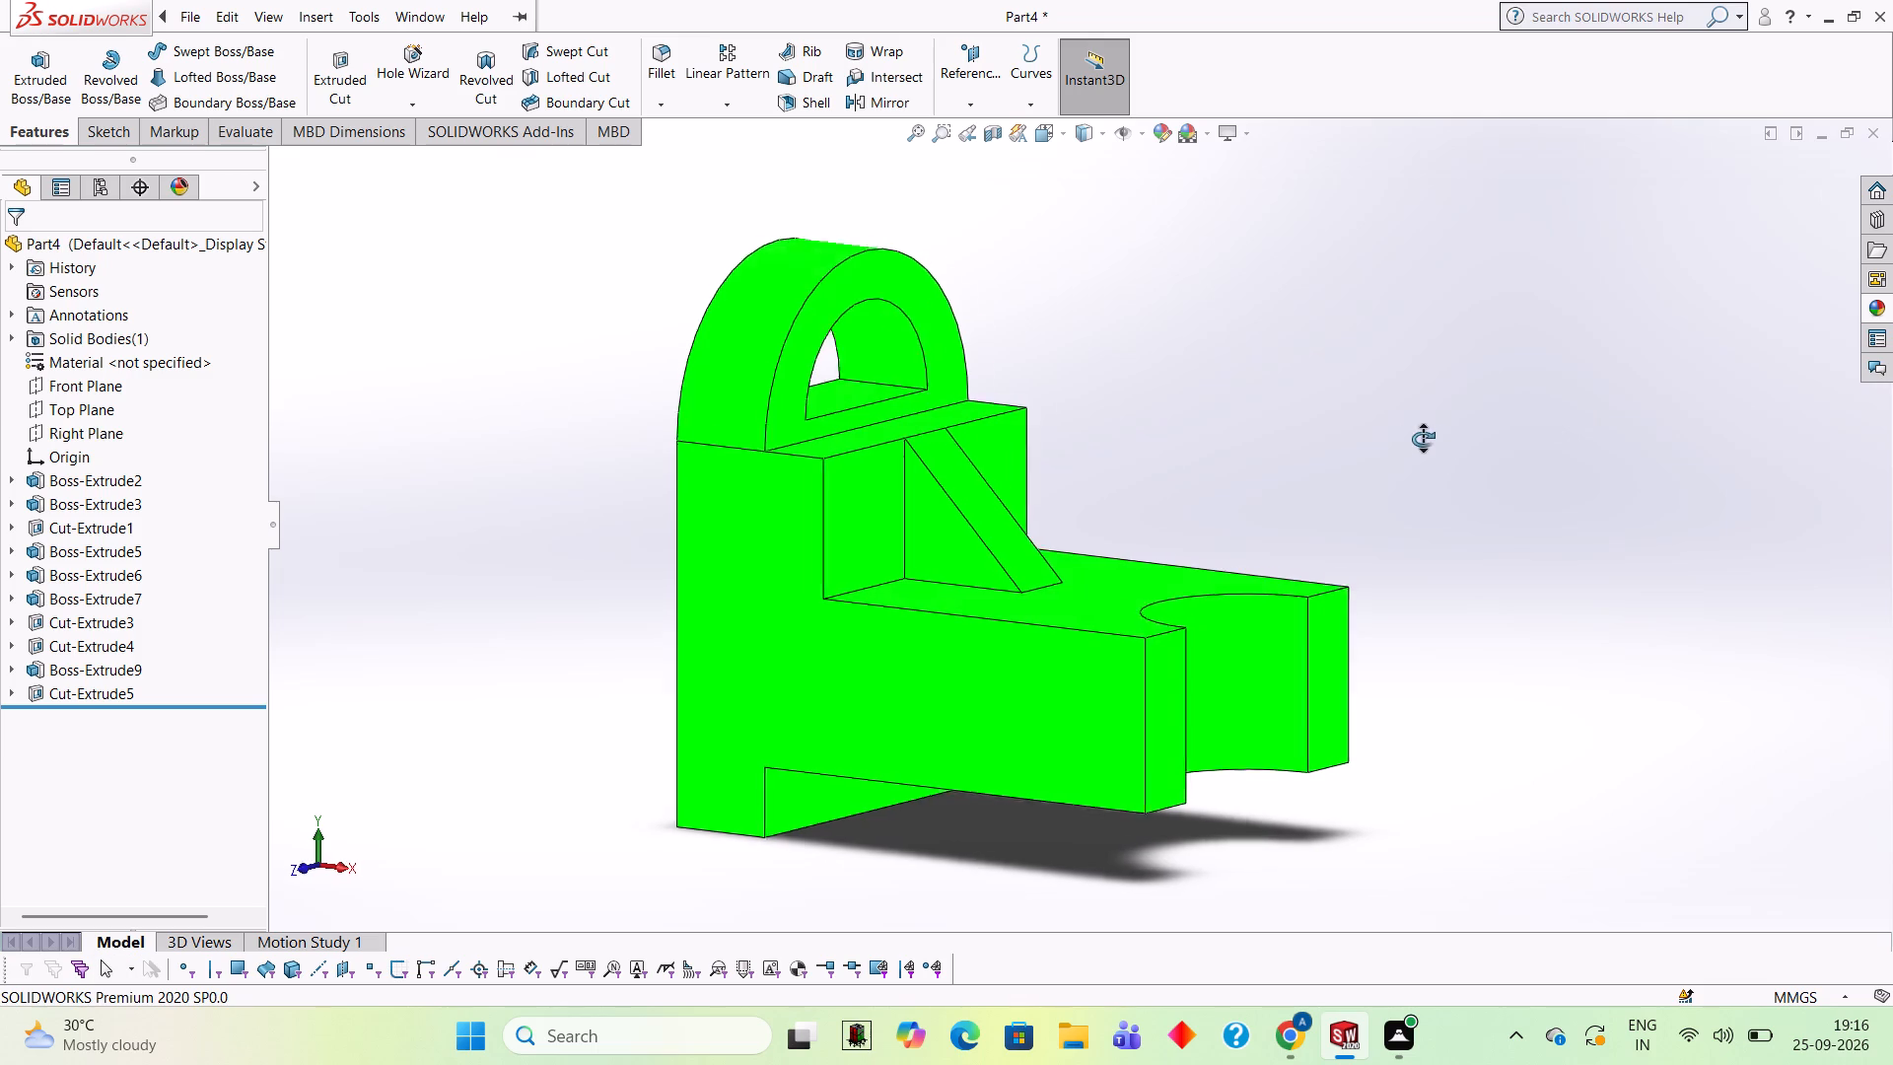
middle_drag(1423, 439, 1378, 391)
middle_drag(1420, 405, 1448, 445)
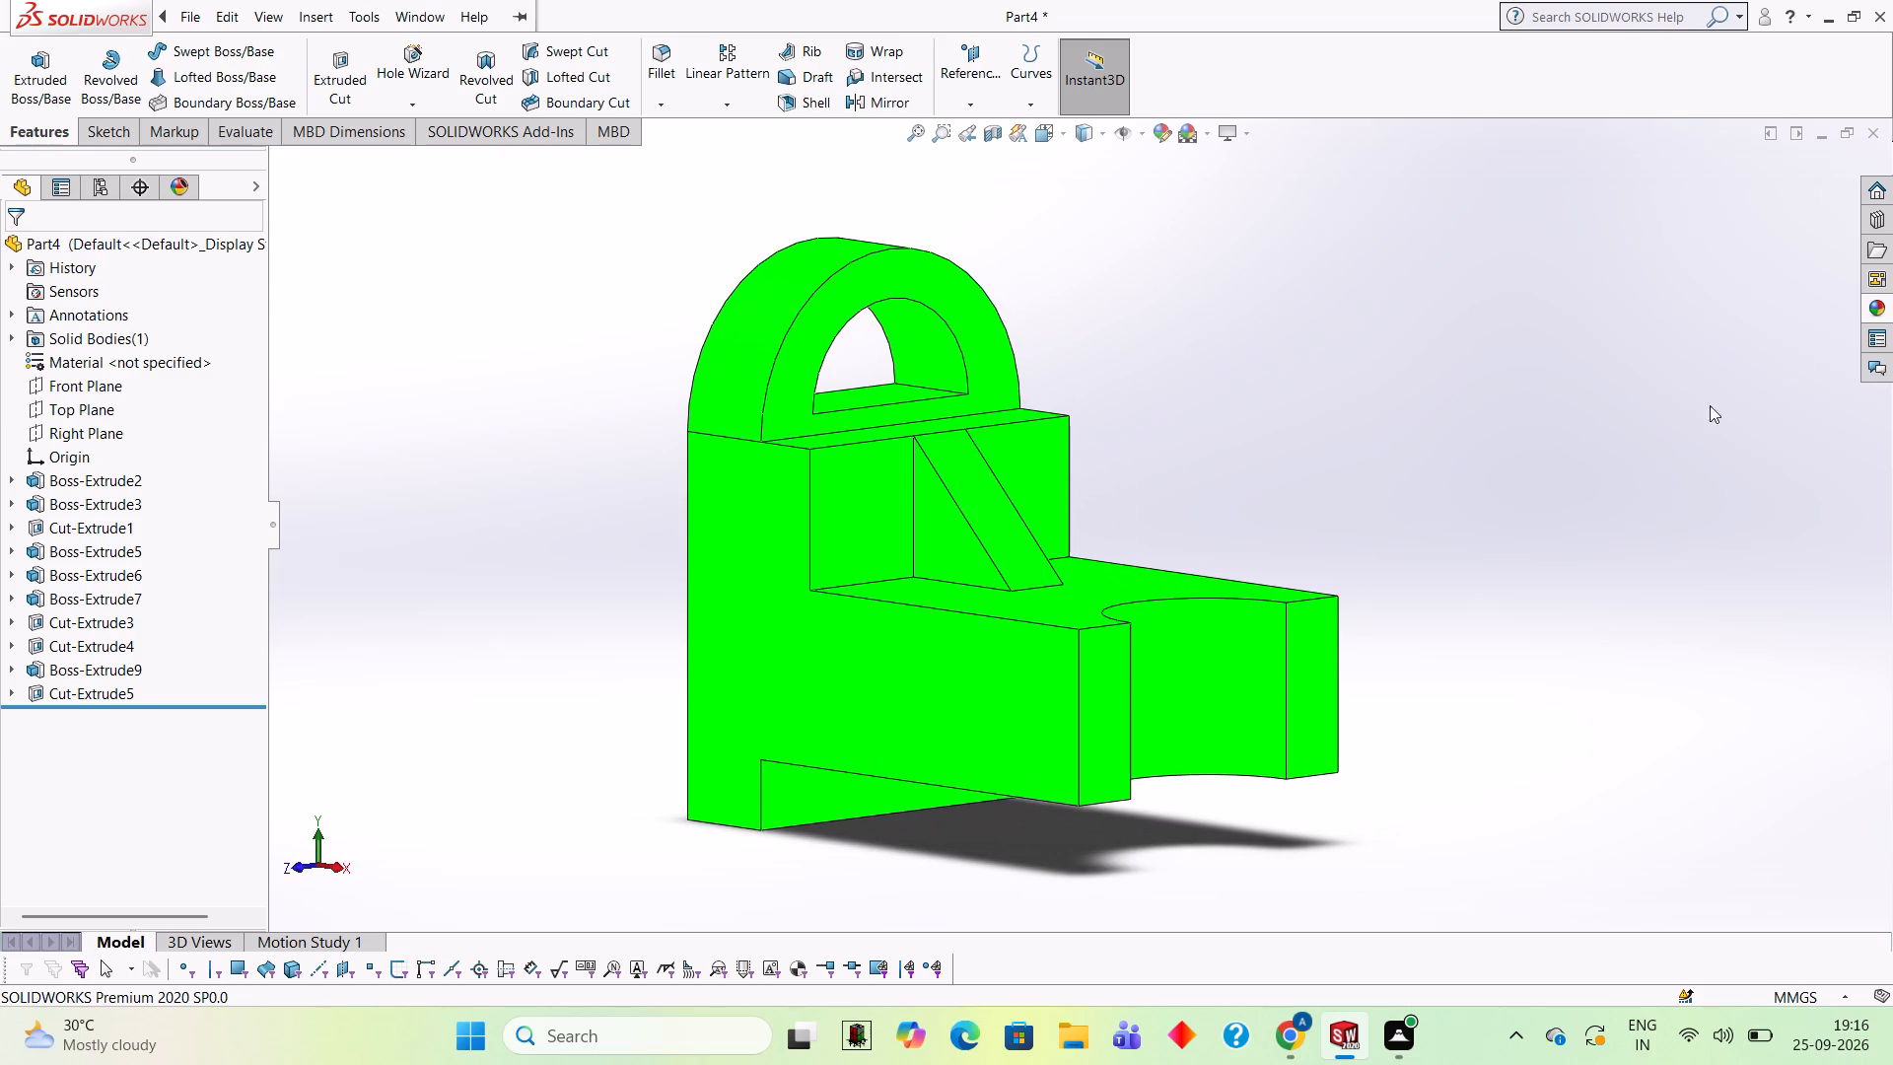
click(1890, 314)
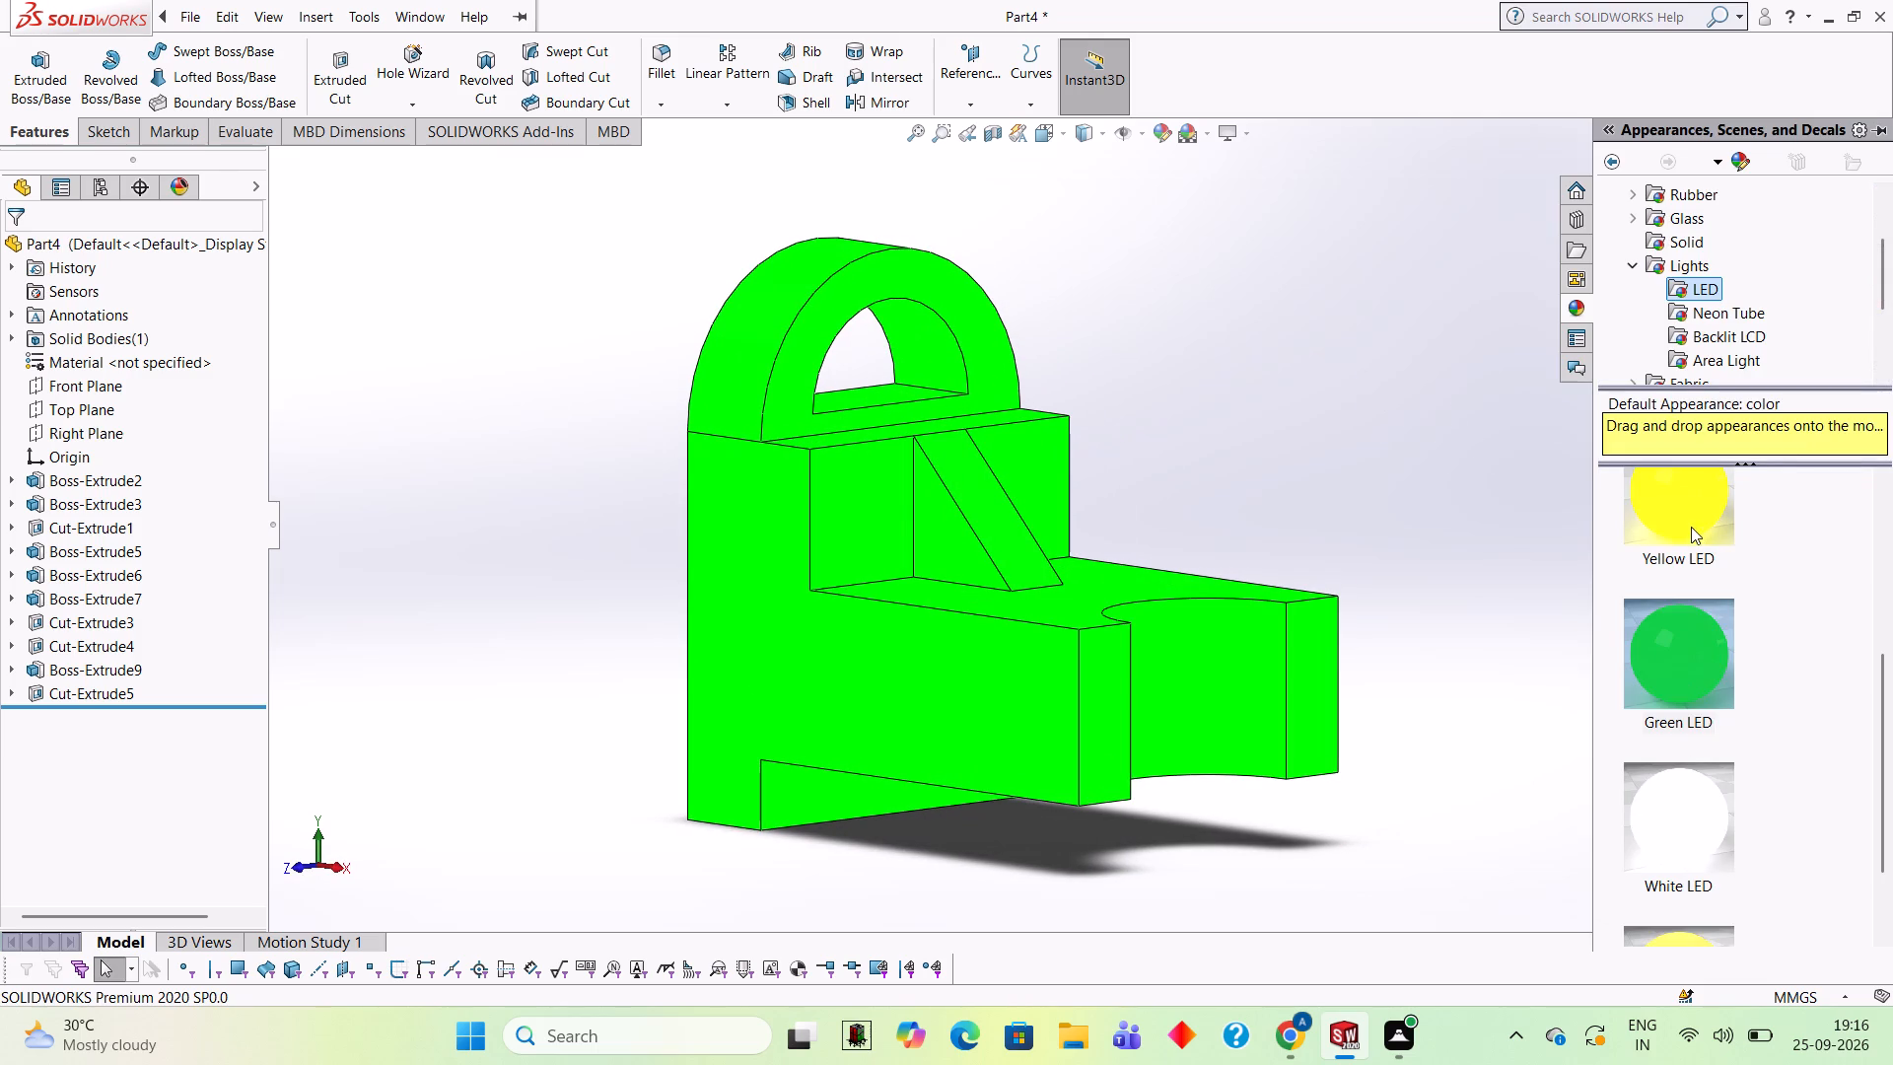
scroll(1709, 616, up, 3)
drag(1708, 677, 1192, 681)
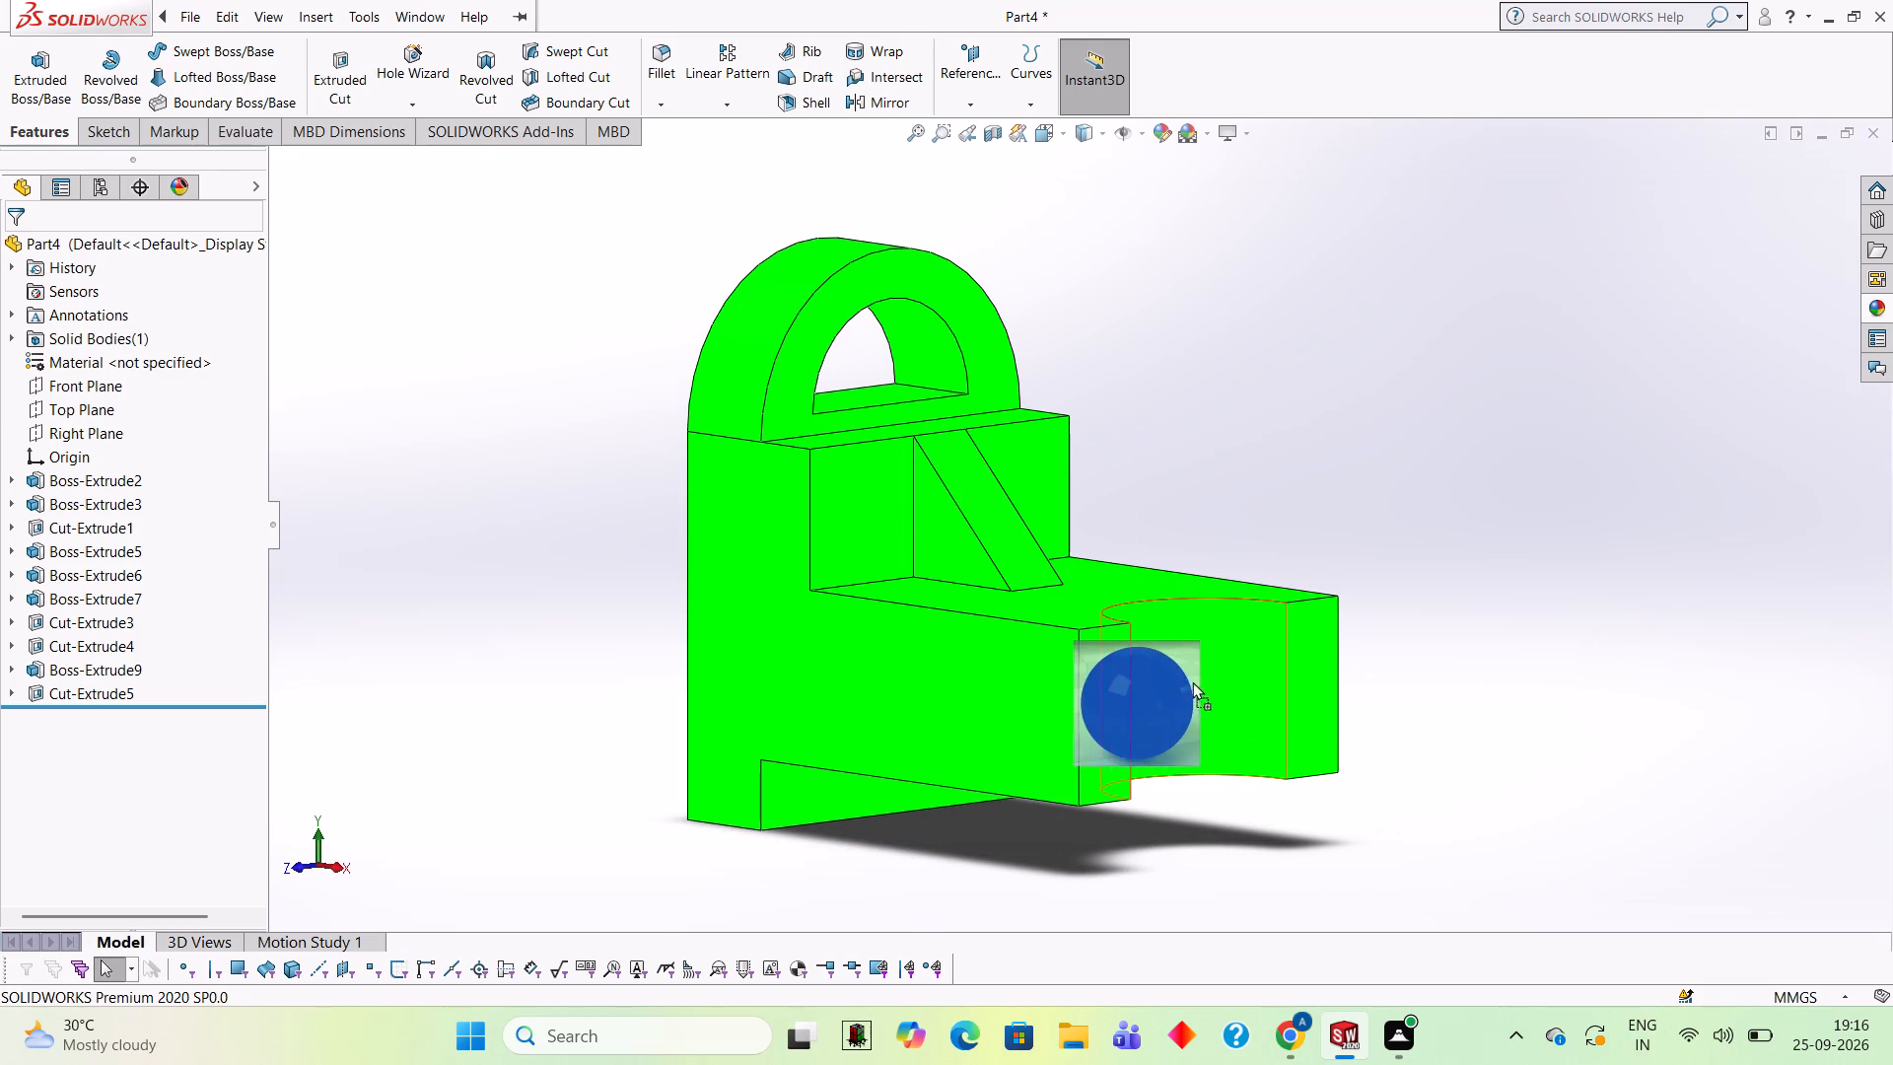
drag(1192, 681, 1229, 690)
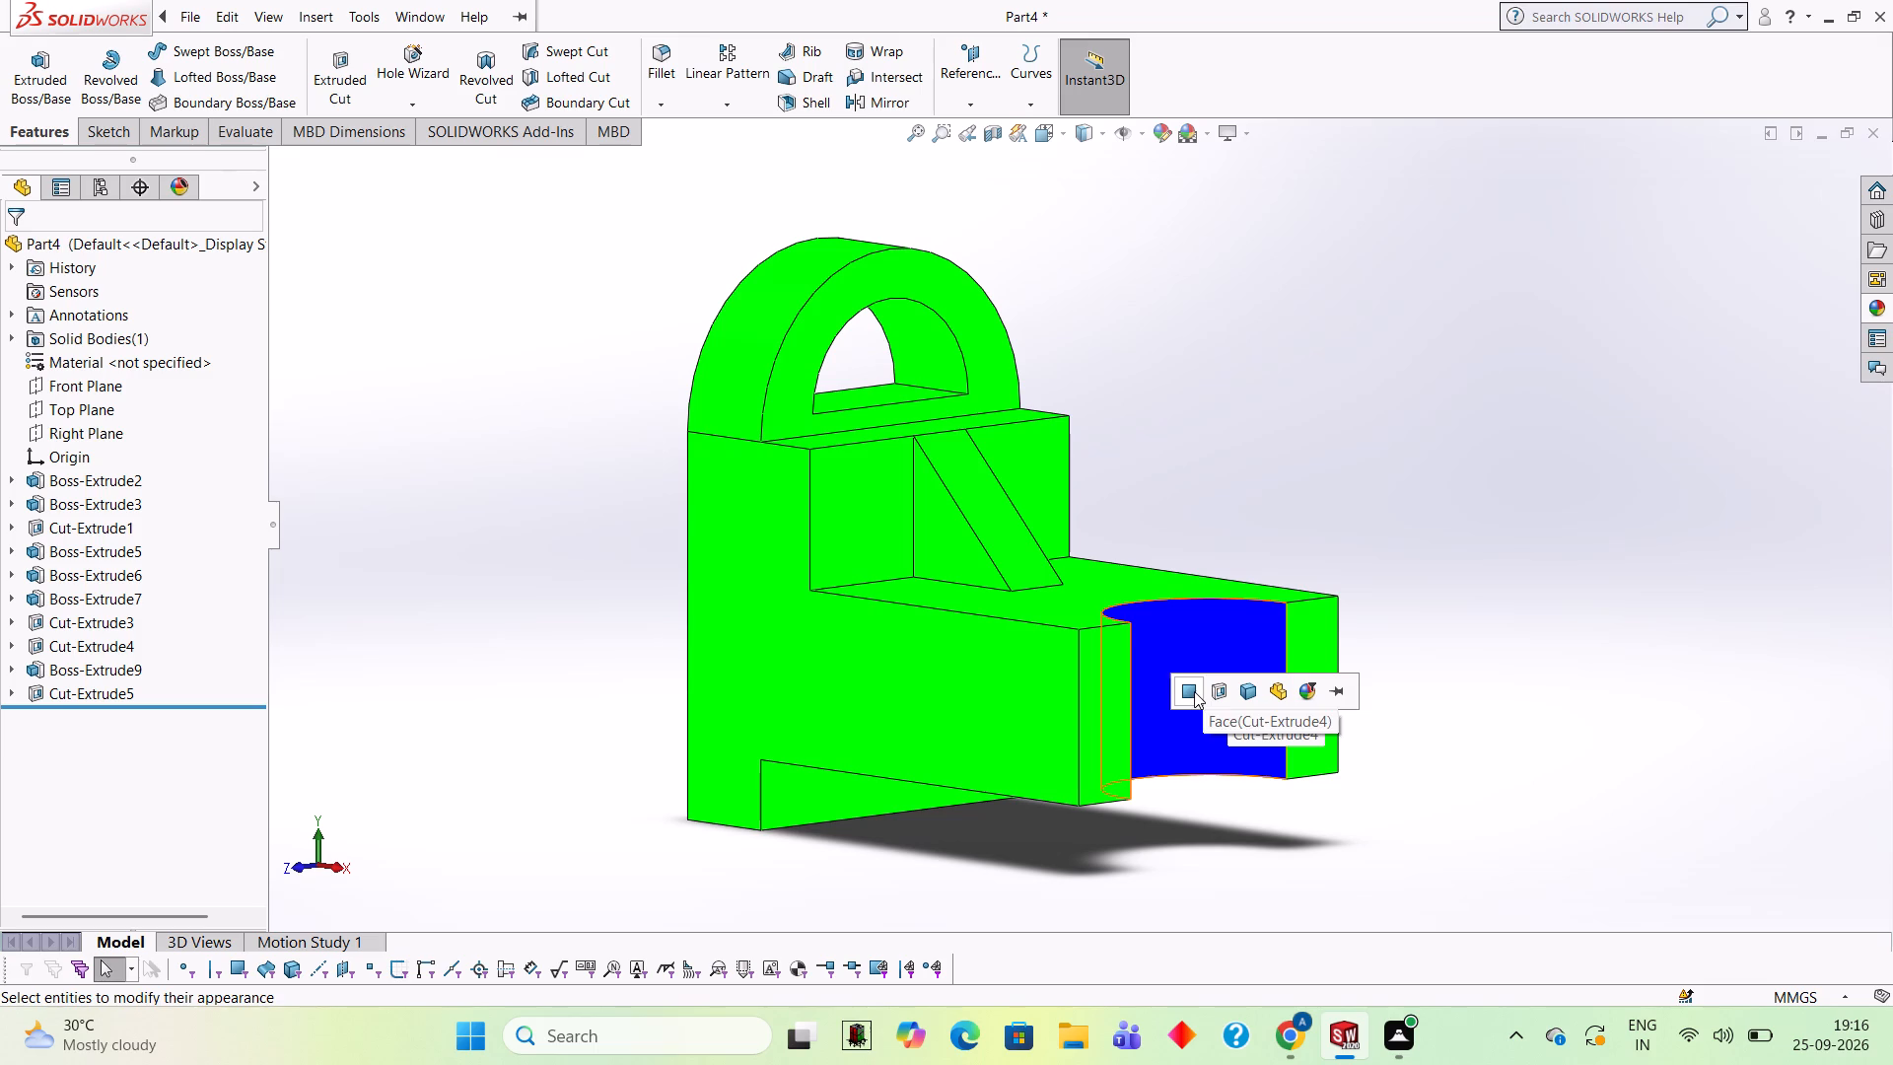
click(1217, 686)
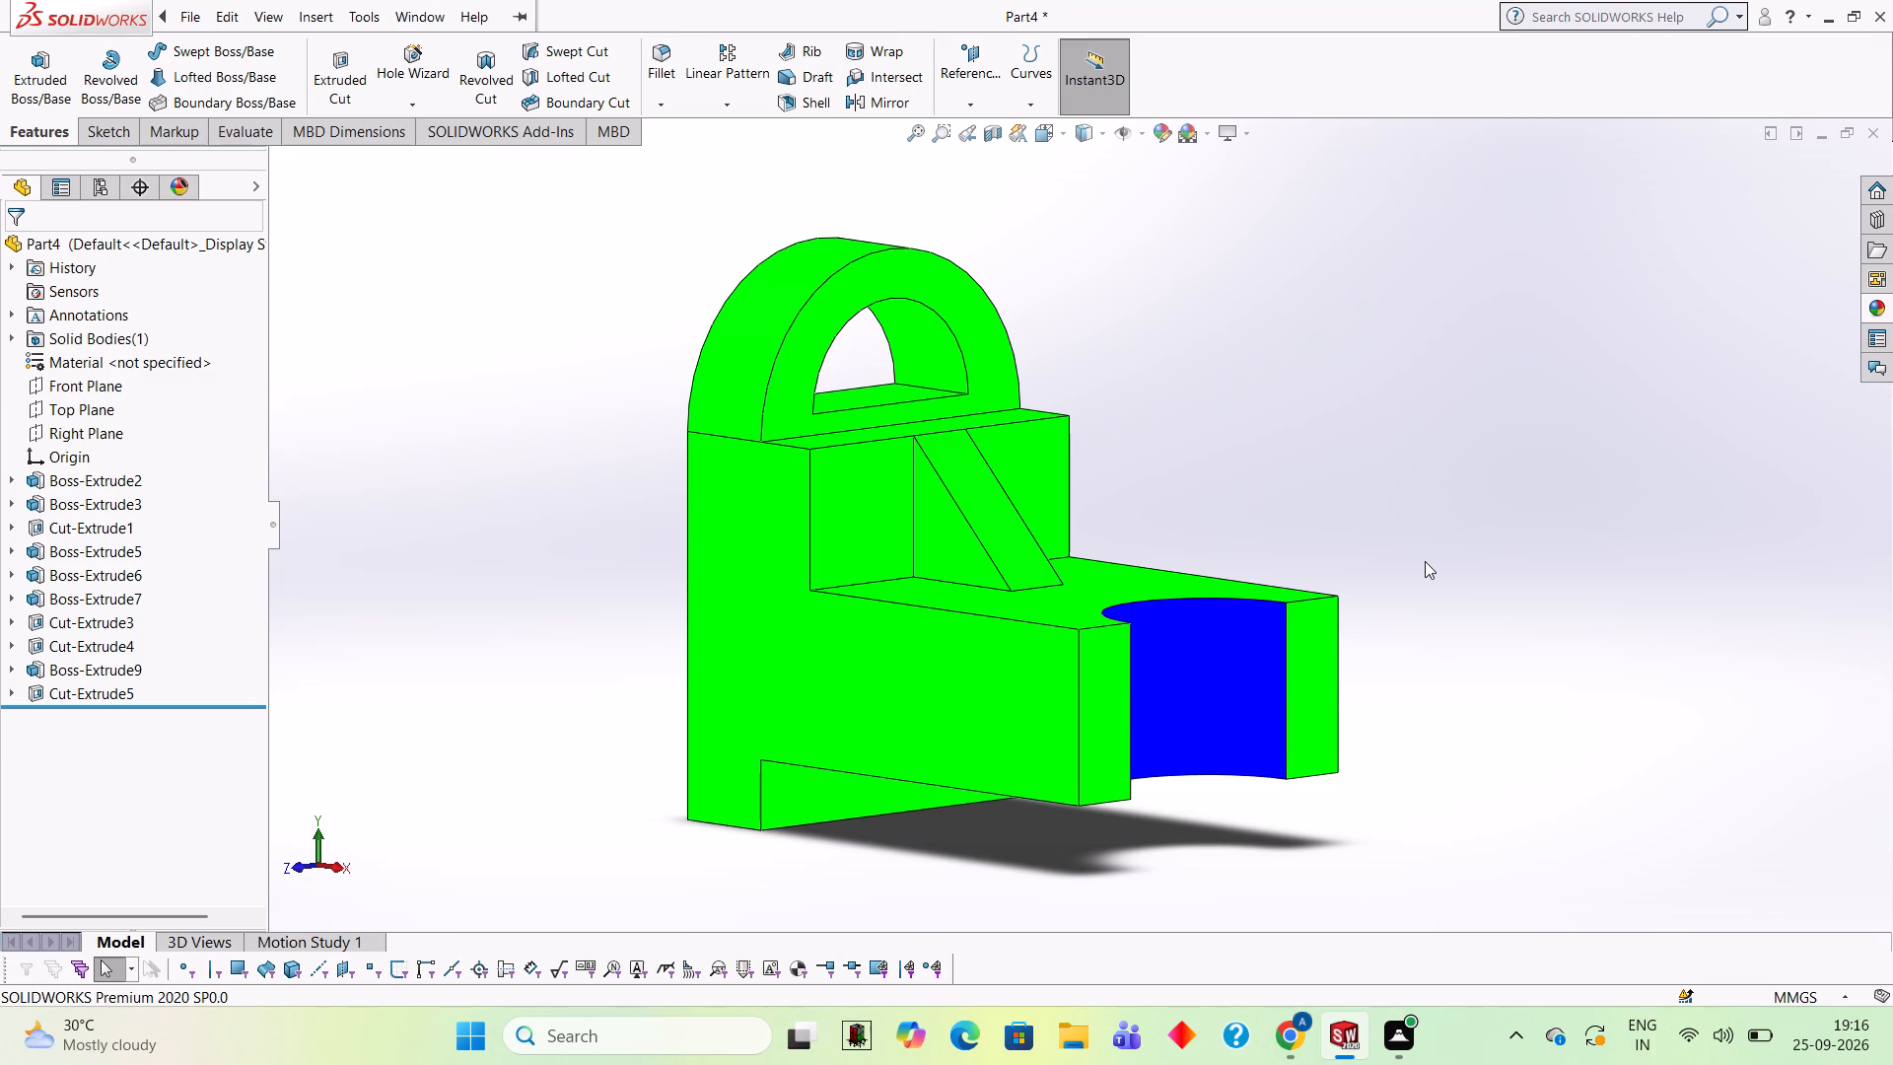
Apply the Red LED appearance to the triangular rib's extrude feature, colouring its sloped face.
middle_drag(1240, 397, 1323, 508)
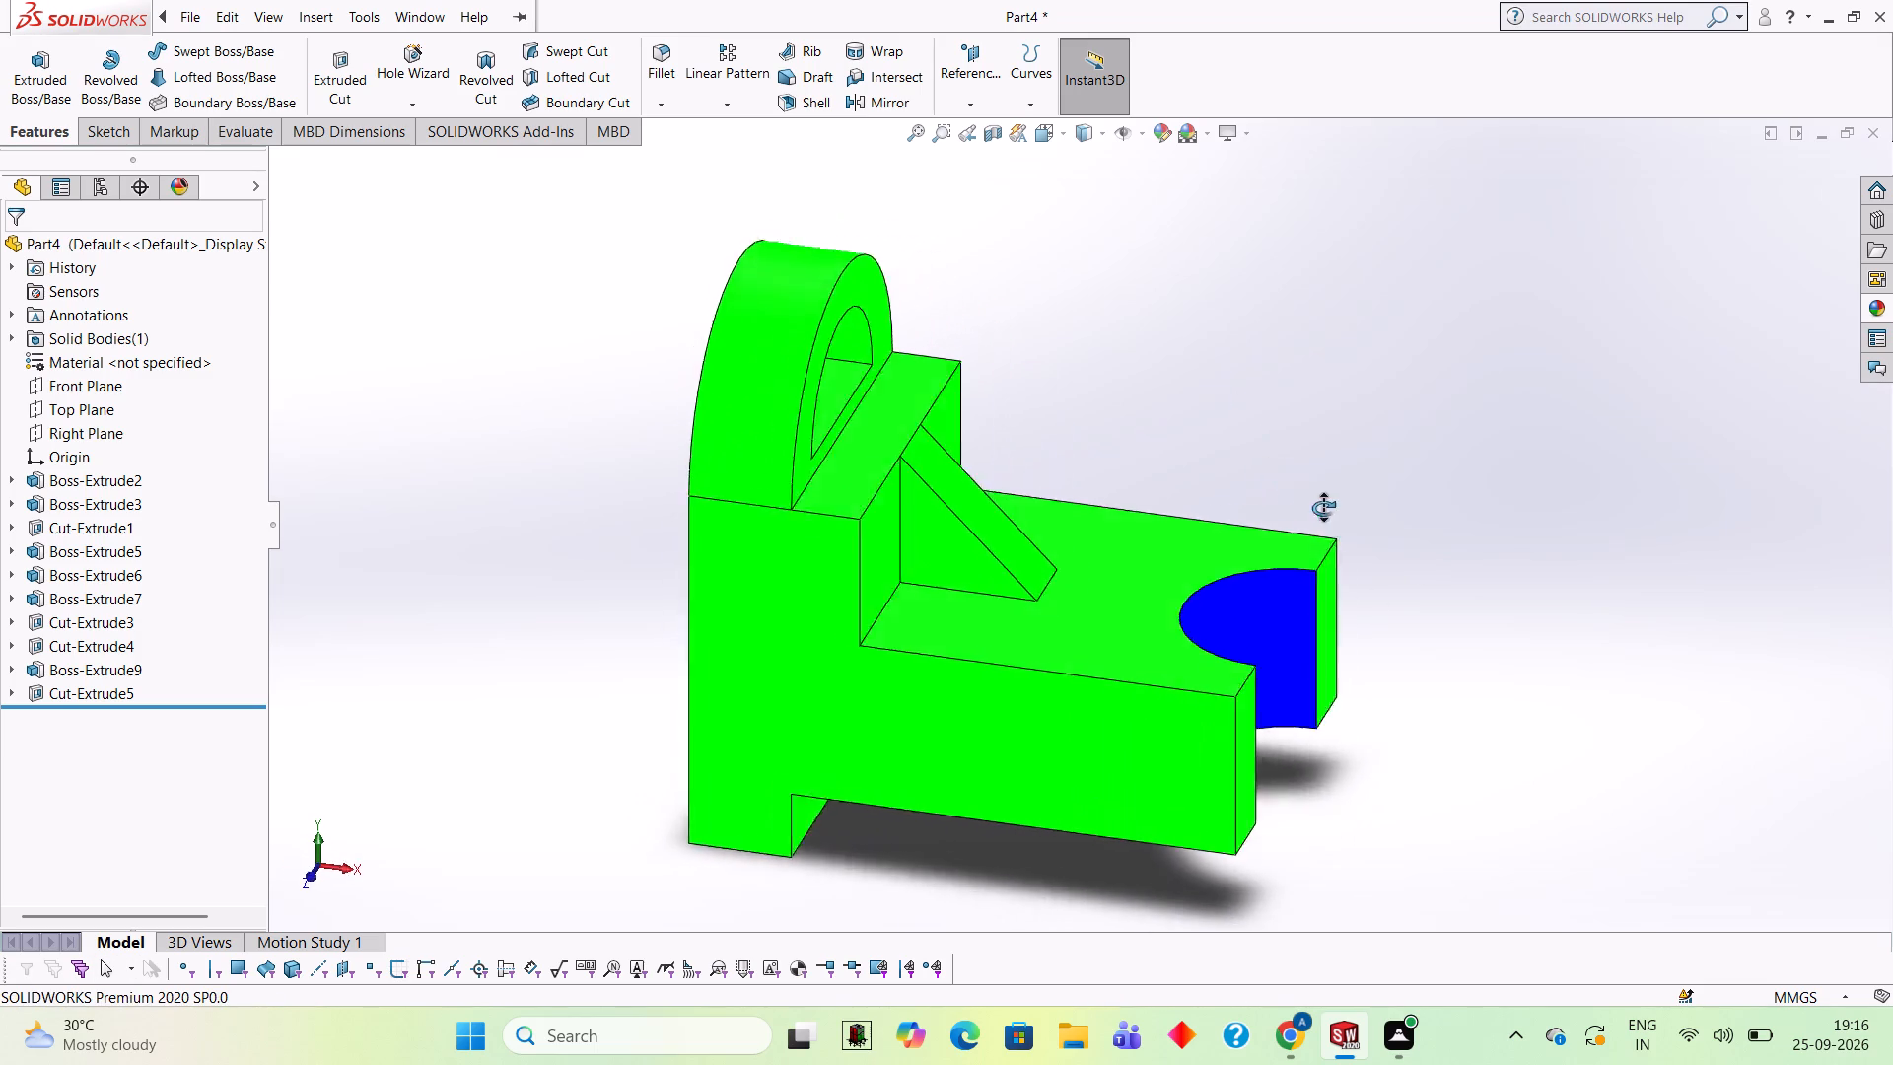
middle_drag(1323, 508, 1266, 511)
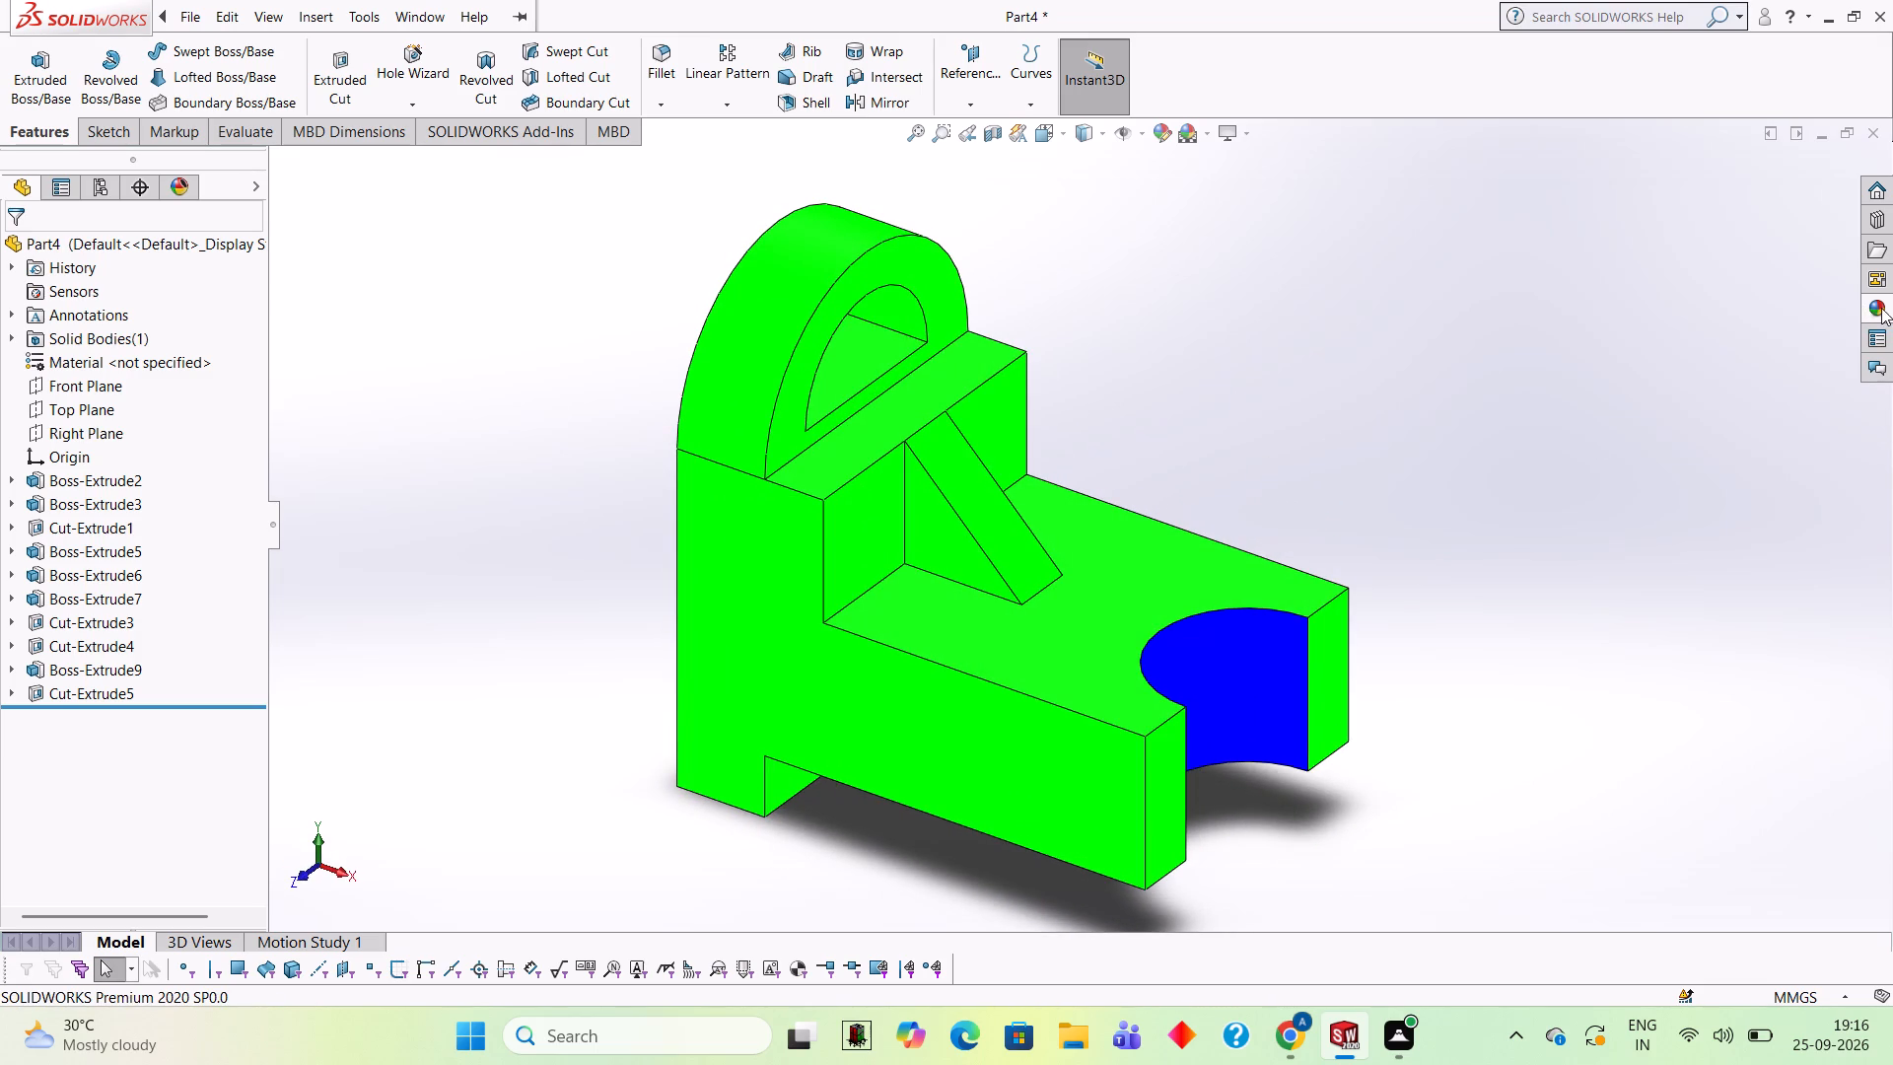
click(1881, 308)
drag(1676, 545, 976, 531)
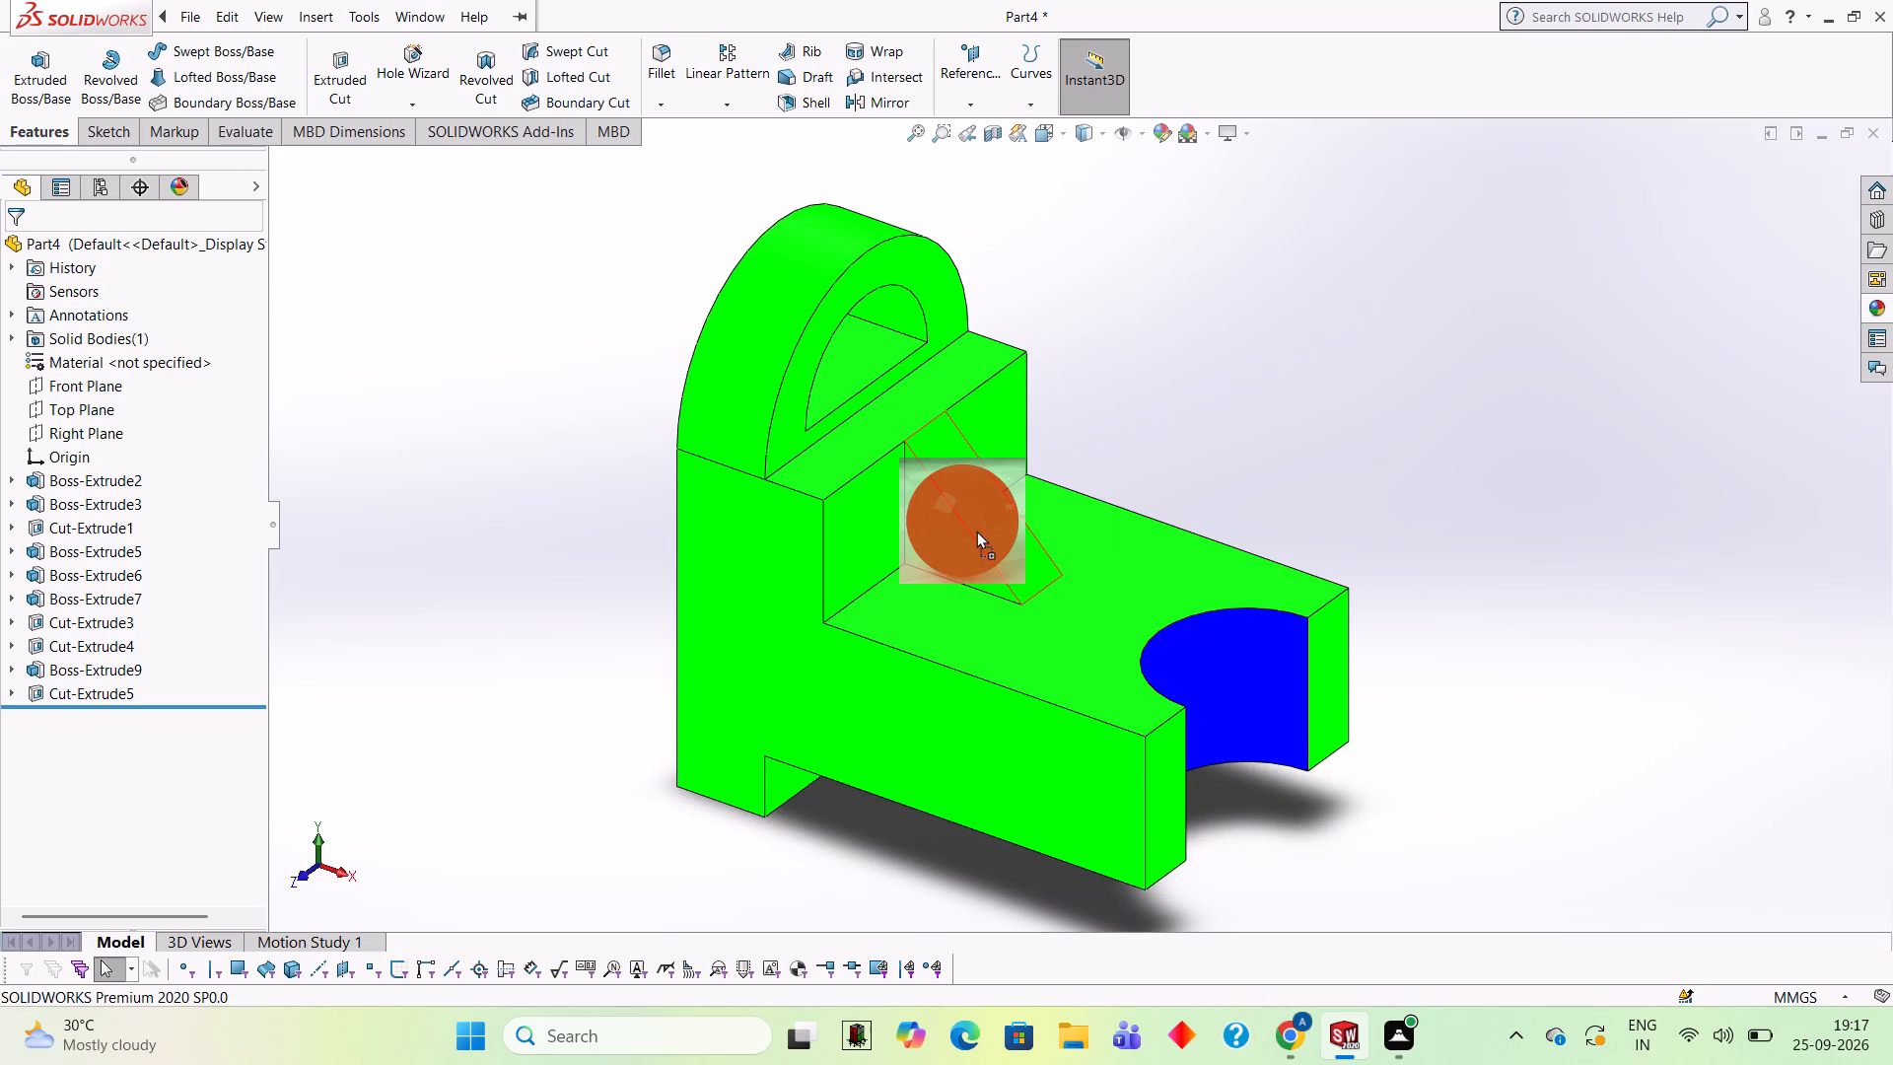
drag(976, 531, 971, 533)
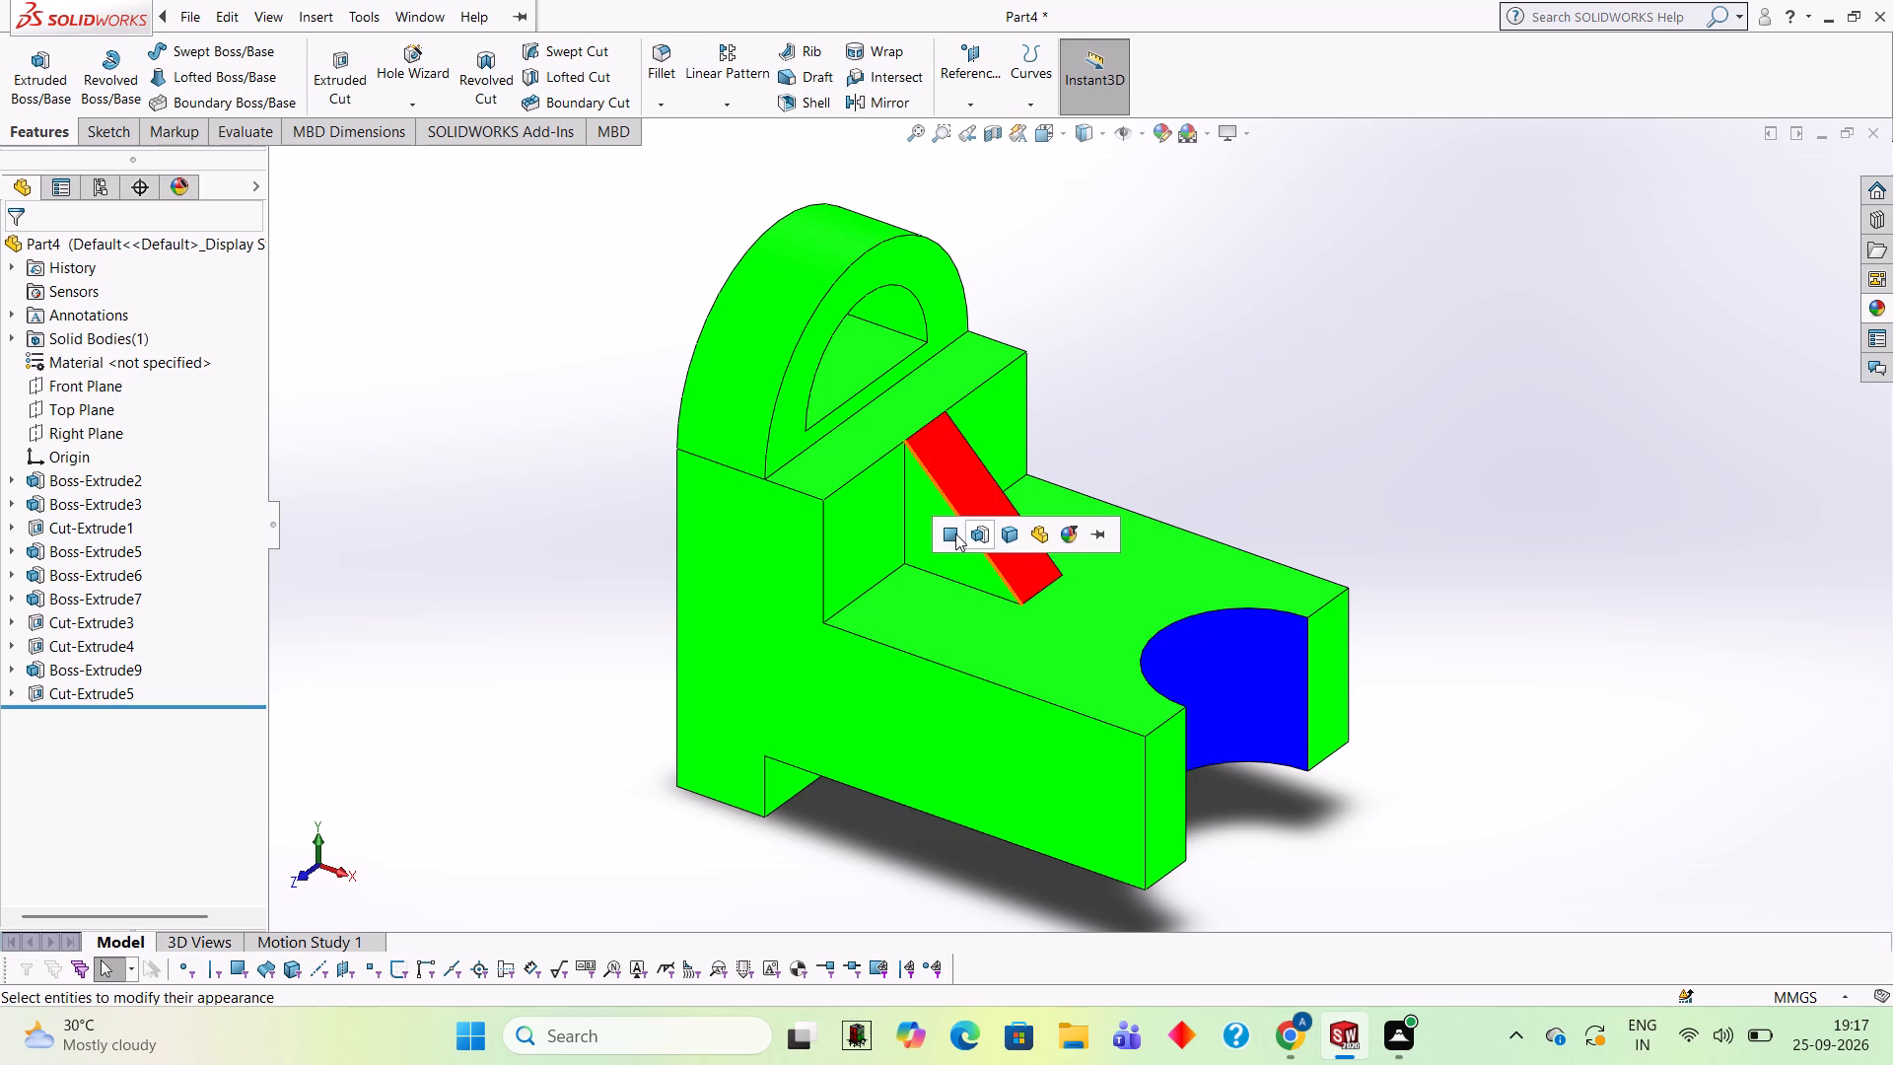
click(978, 537)
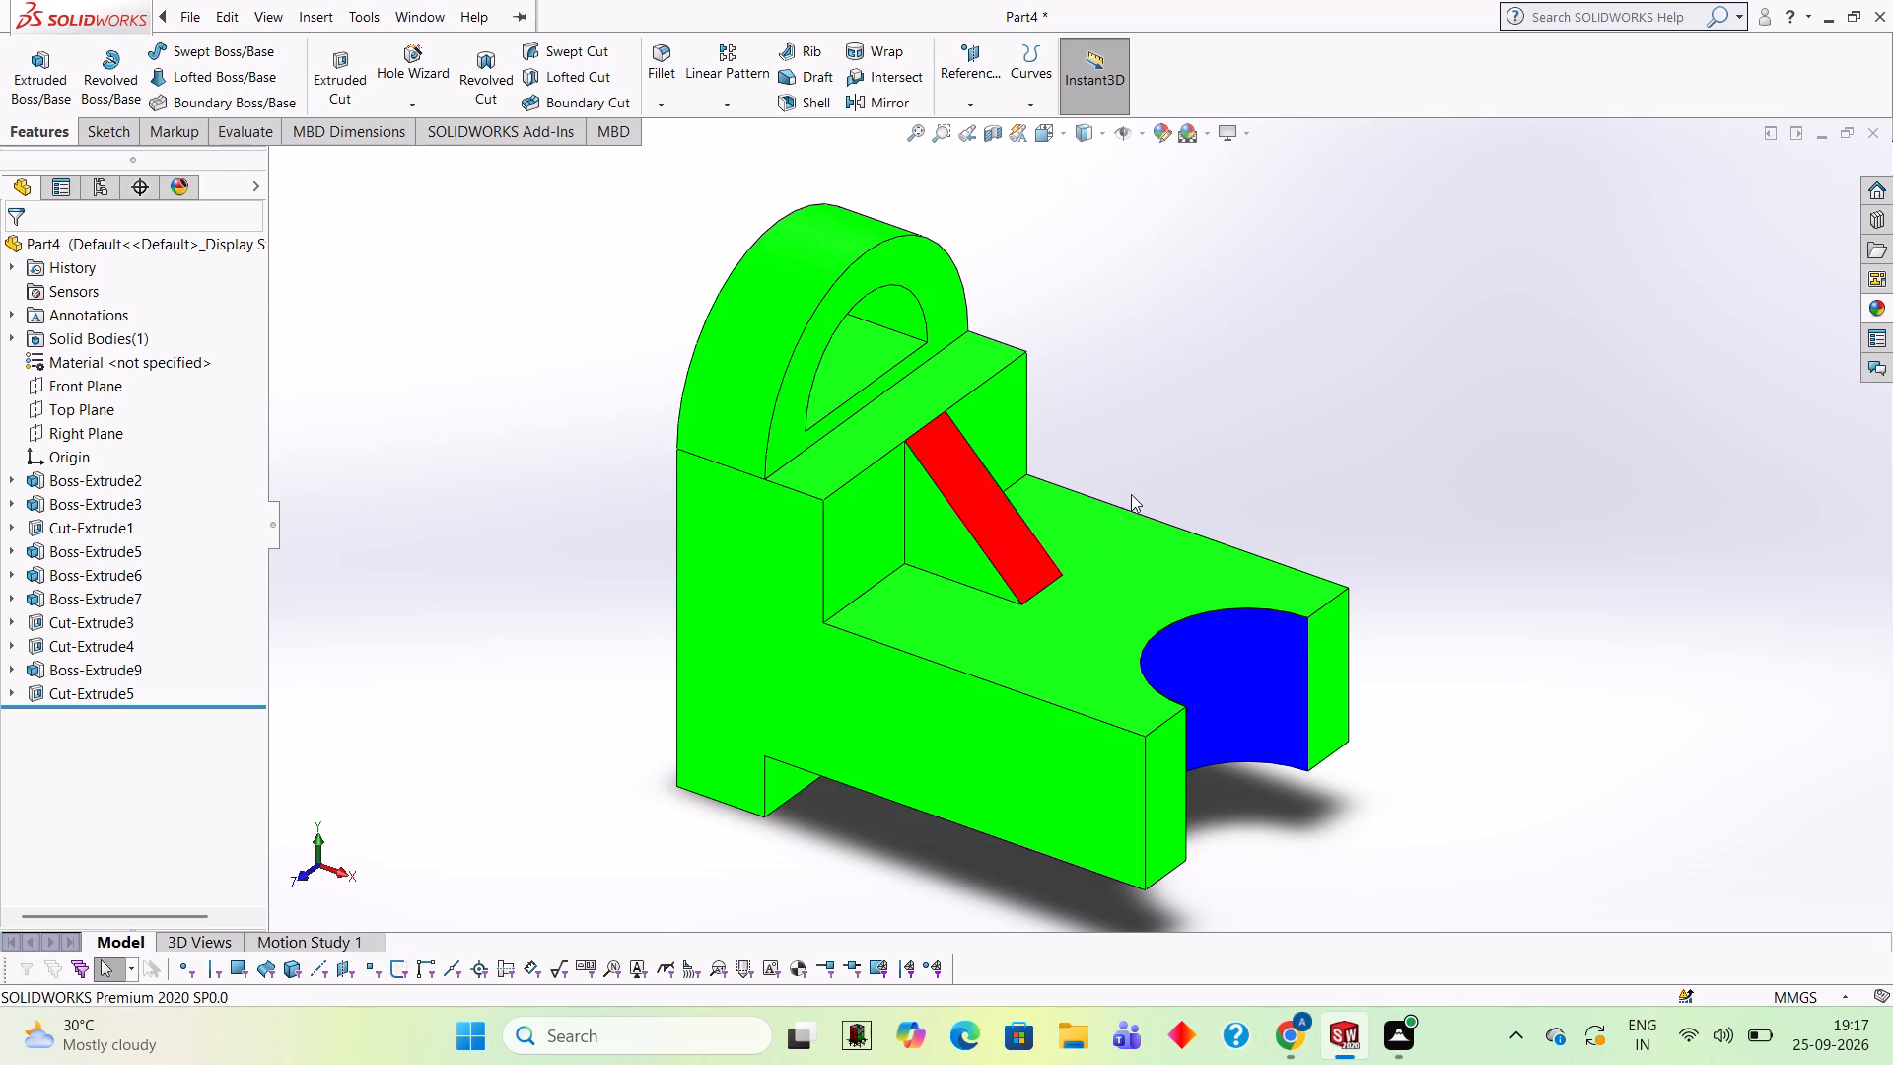
Apply the Red LED appearance to the rib's triangular side face only.
scroll(960, 506, down, 3)
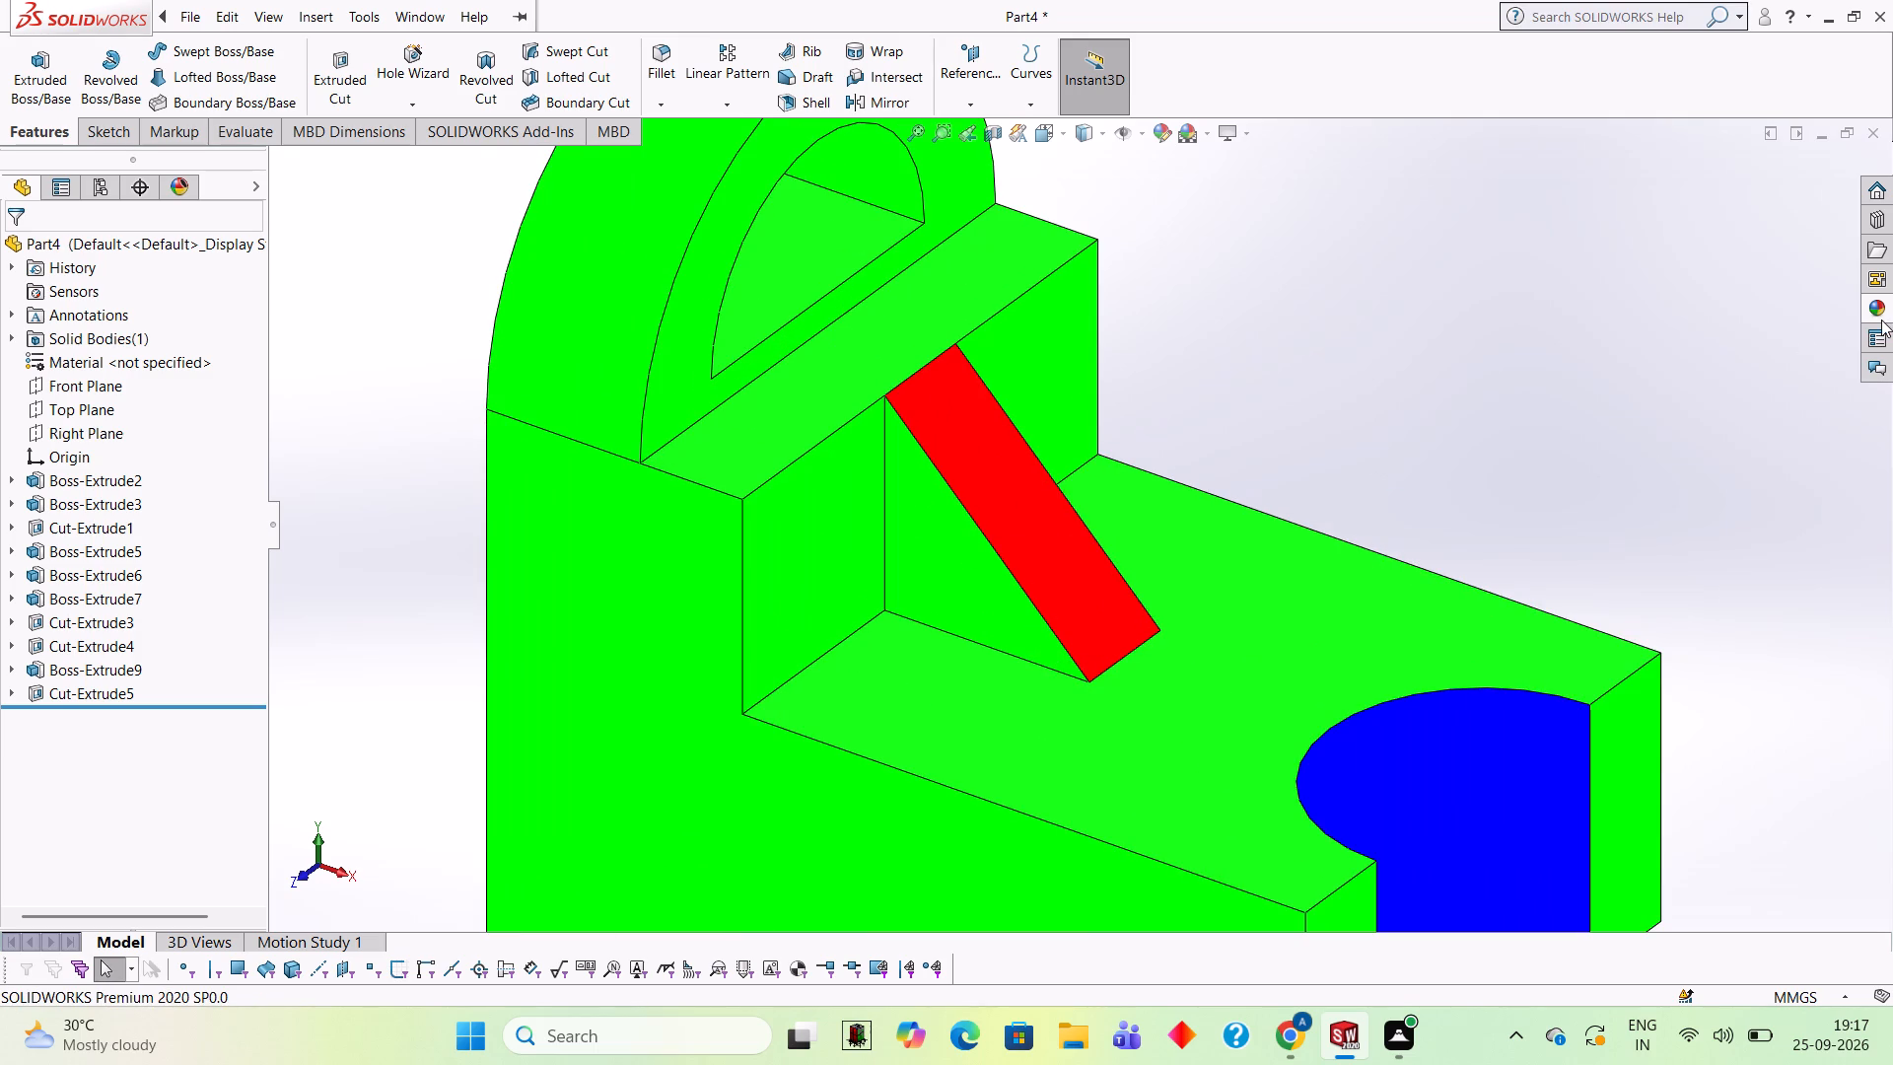
drag(1881, 304, 1874, 293)
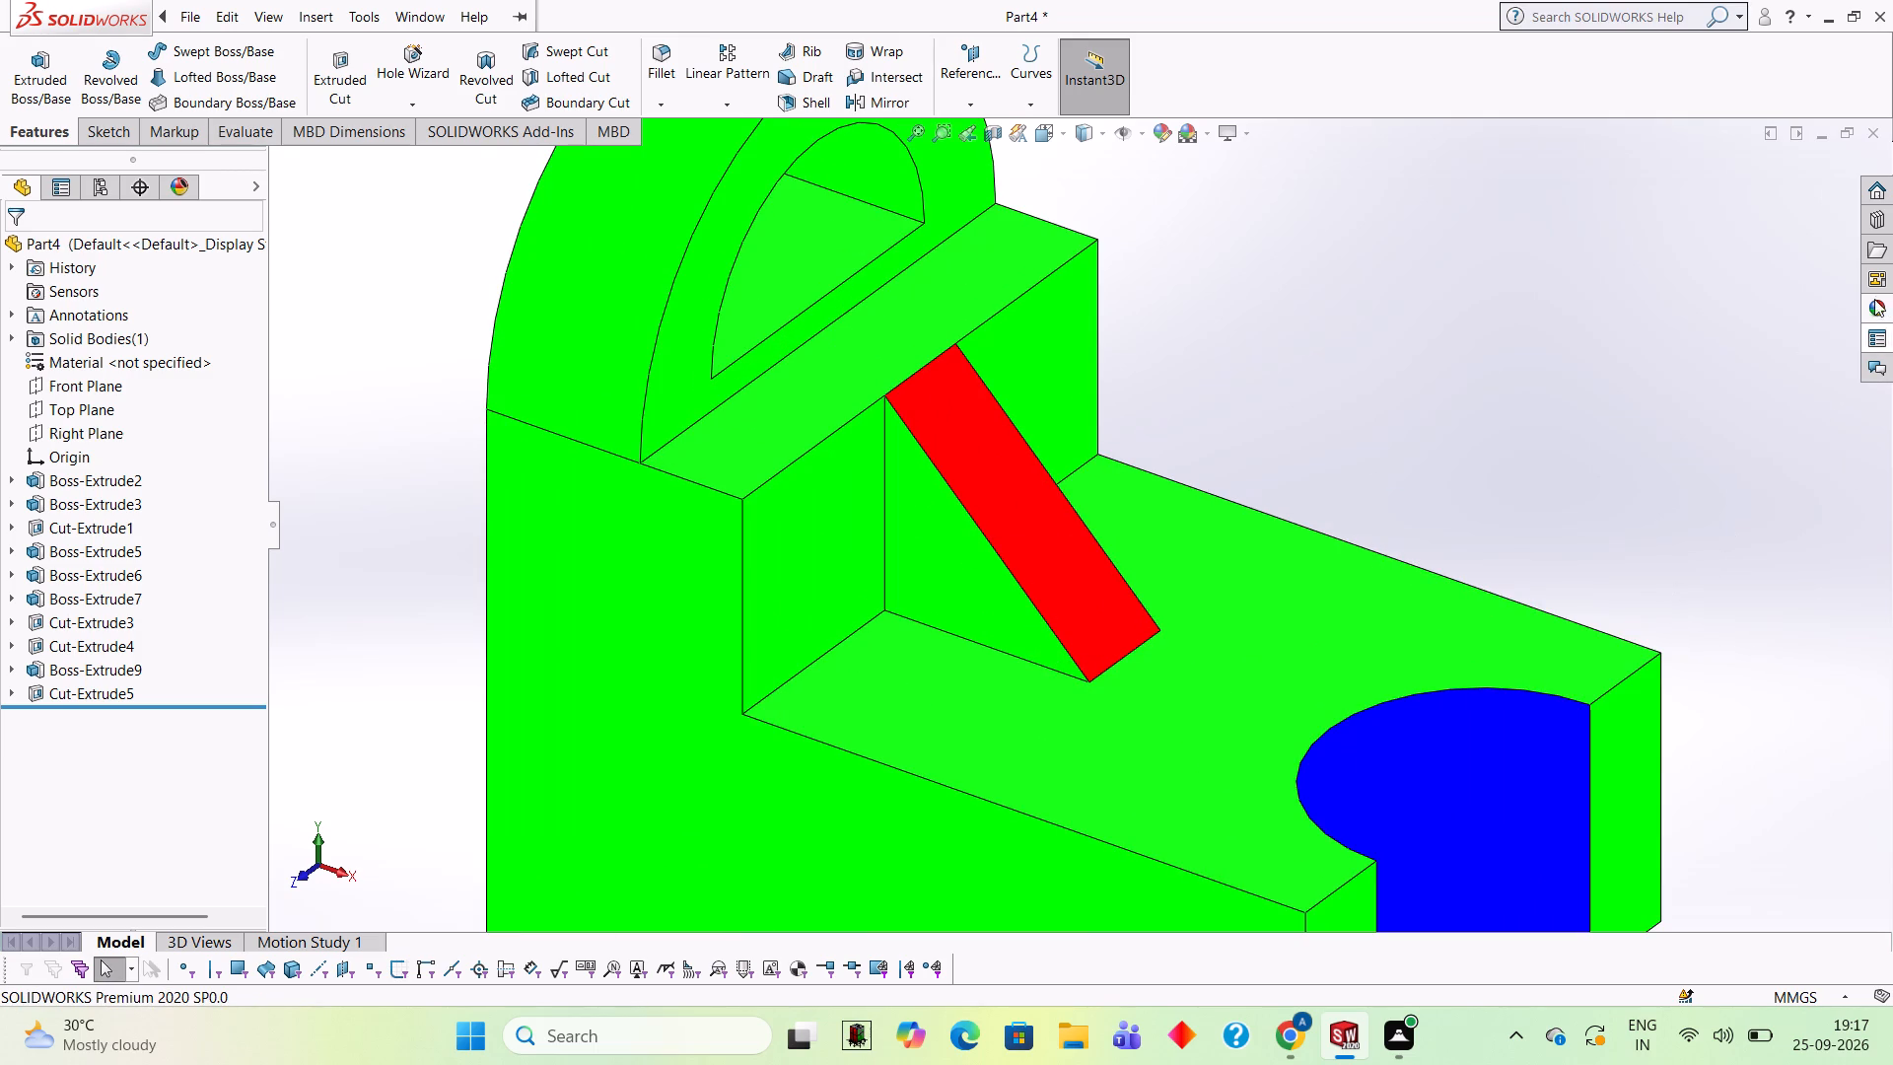
click(1887, 311)
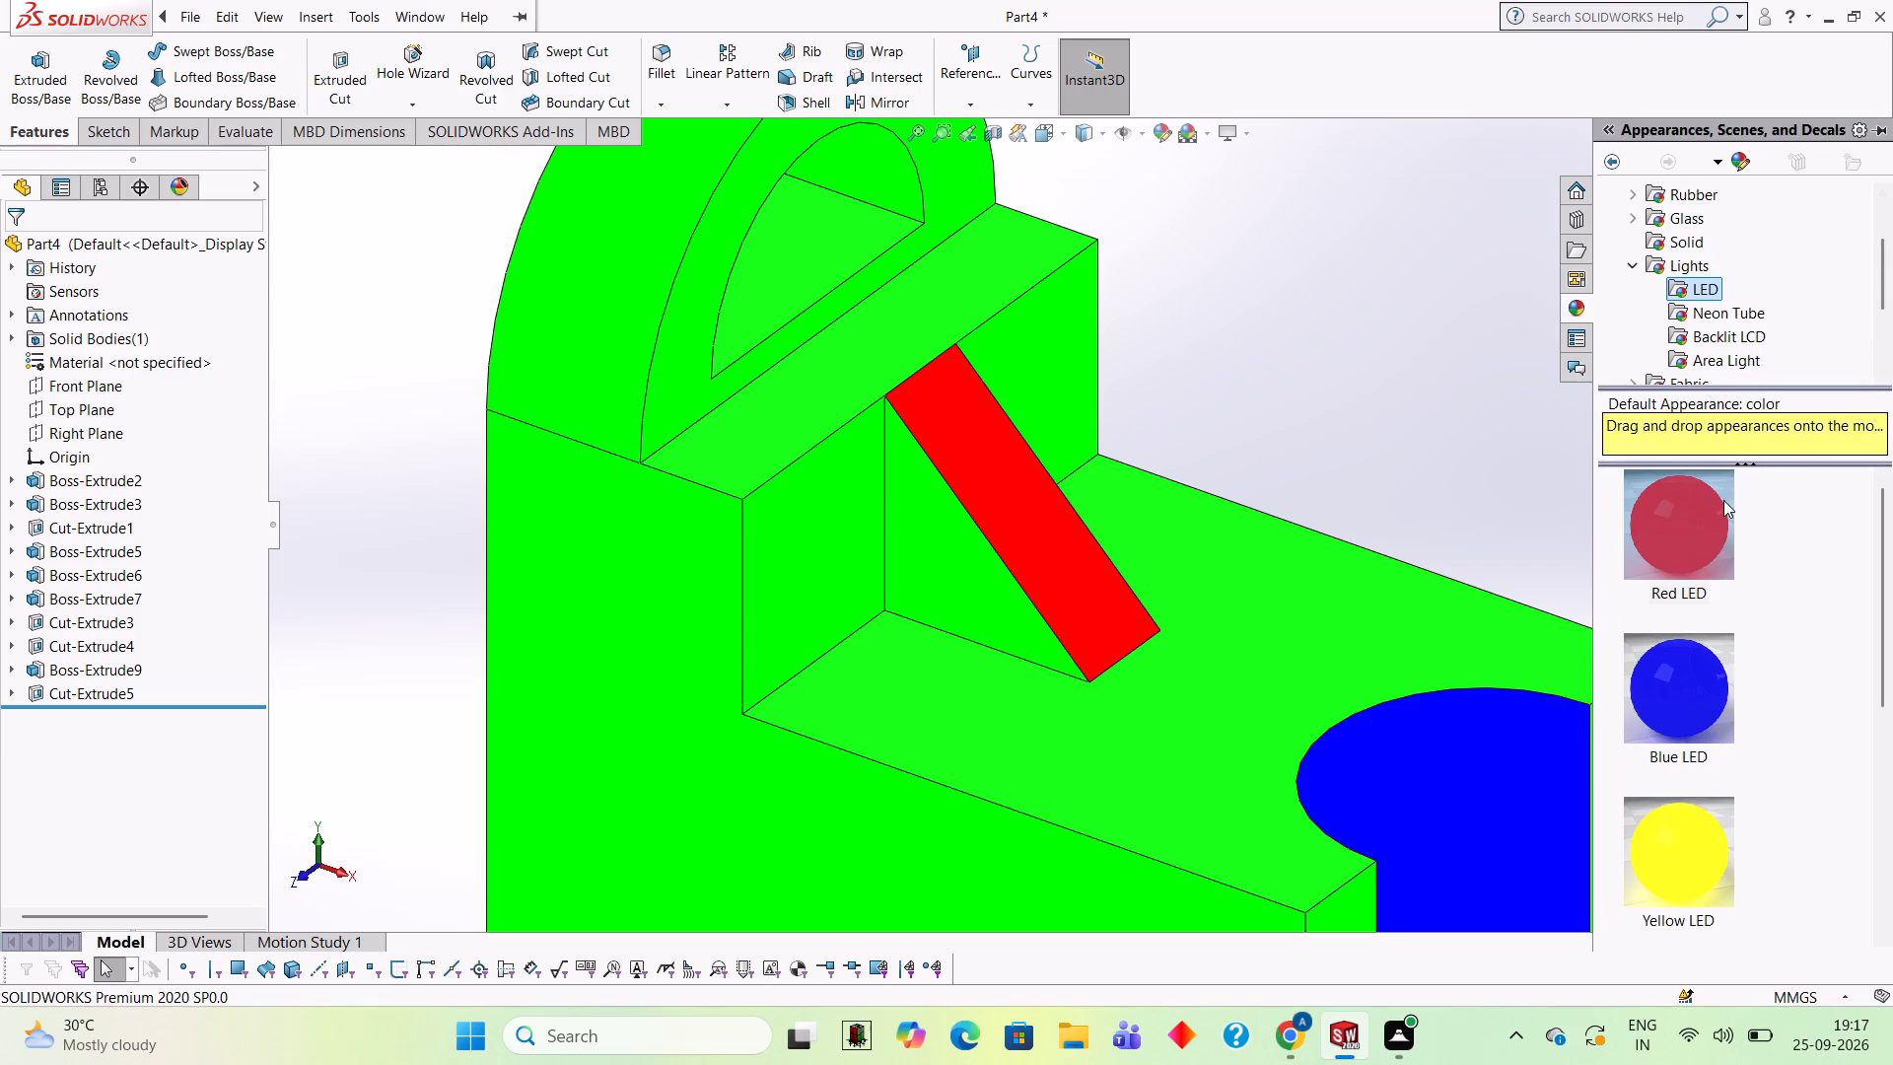
drag(1710, 507, 980, 548)
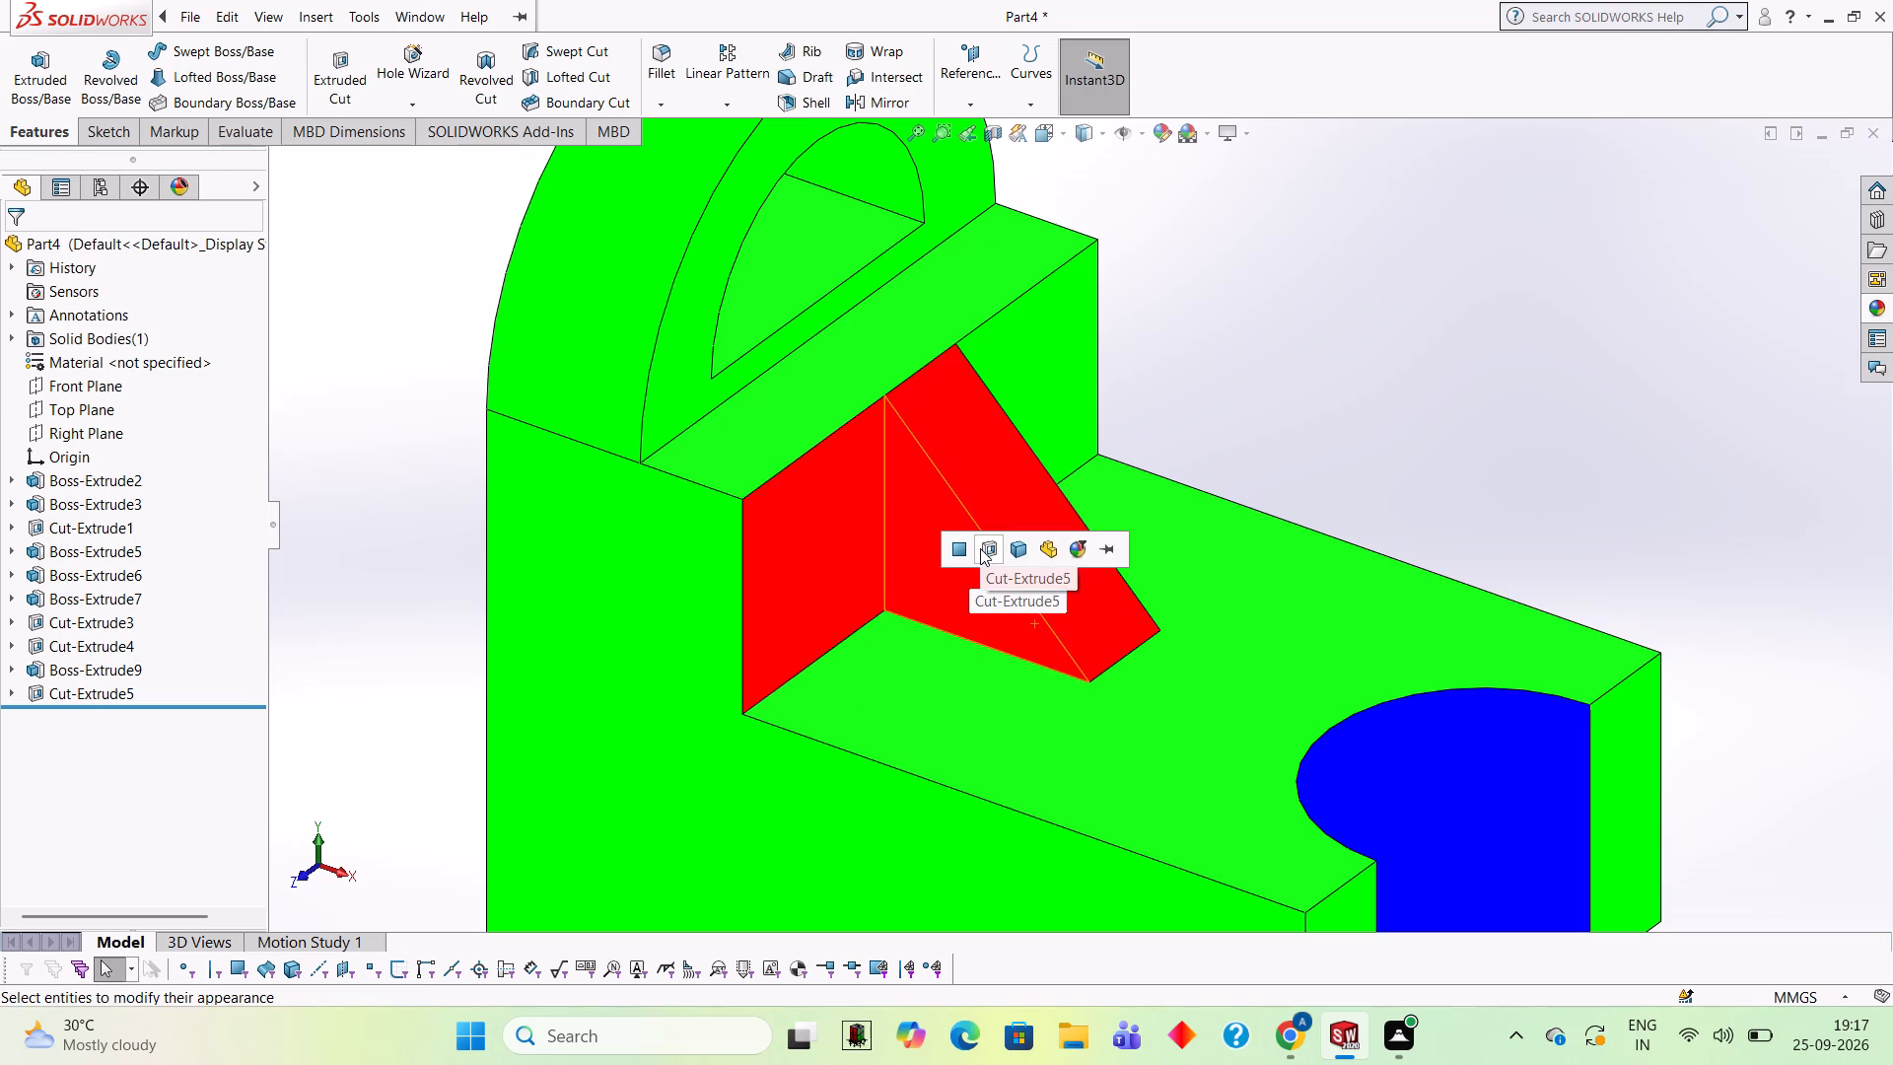
click(953, 549)
Apply the Blue LED appearance to the cut feature forming the semicircular opening through the arched wall.
middle_drag(1469, 441, 1300, 451)
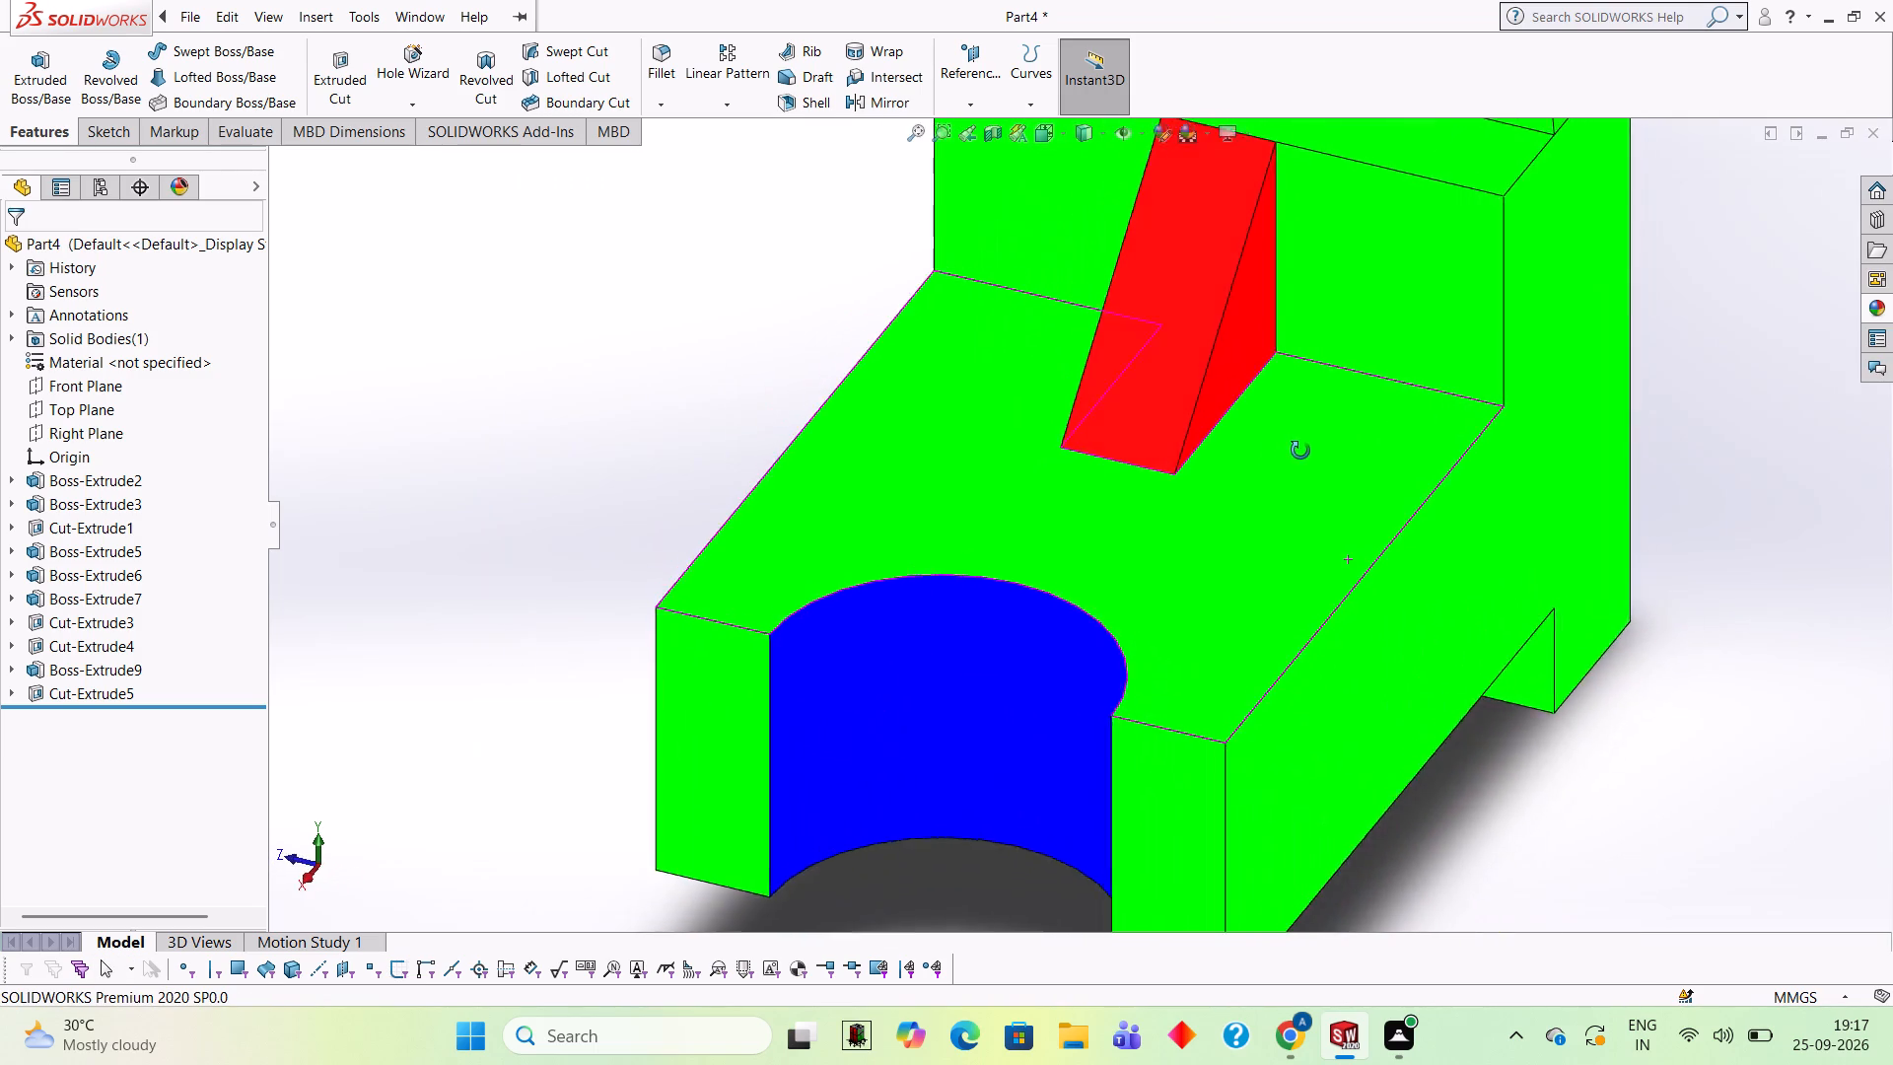
middle_drag(1300, 451, 1511, 531)
scroll(1509, 528, up, 2)
middle_drag(1500, 470, 1473, 394)
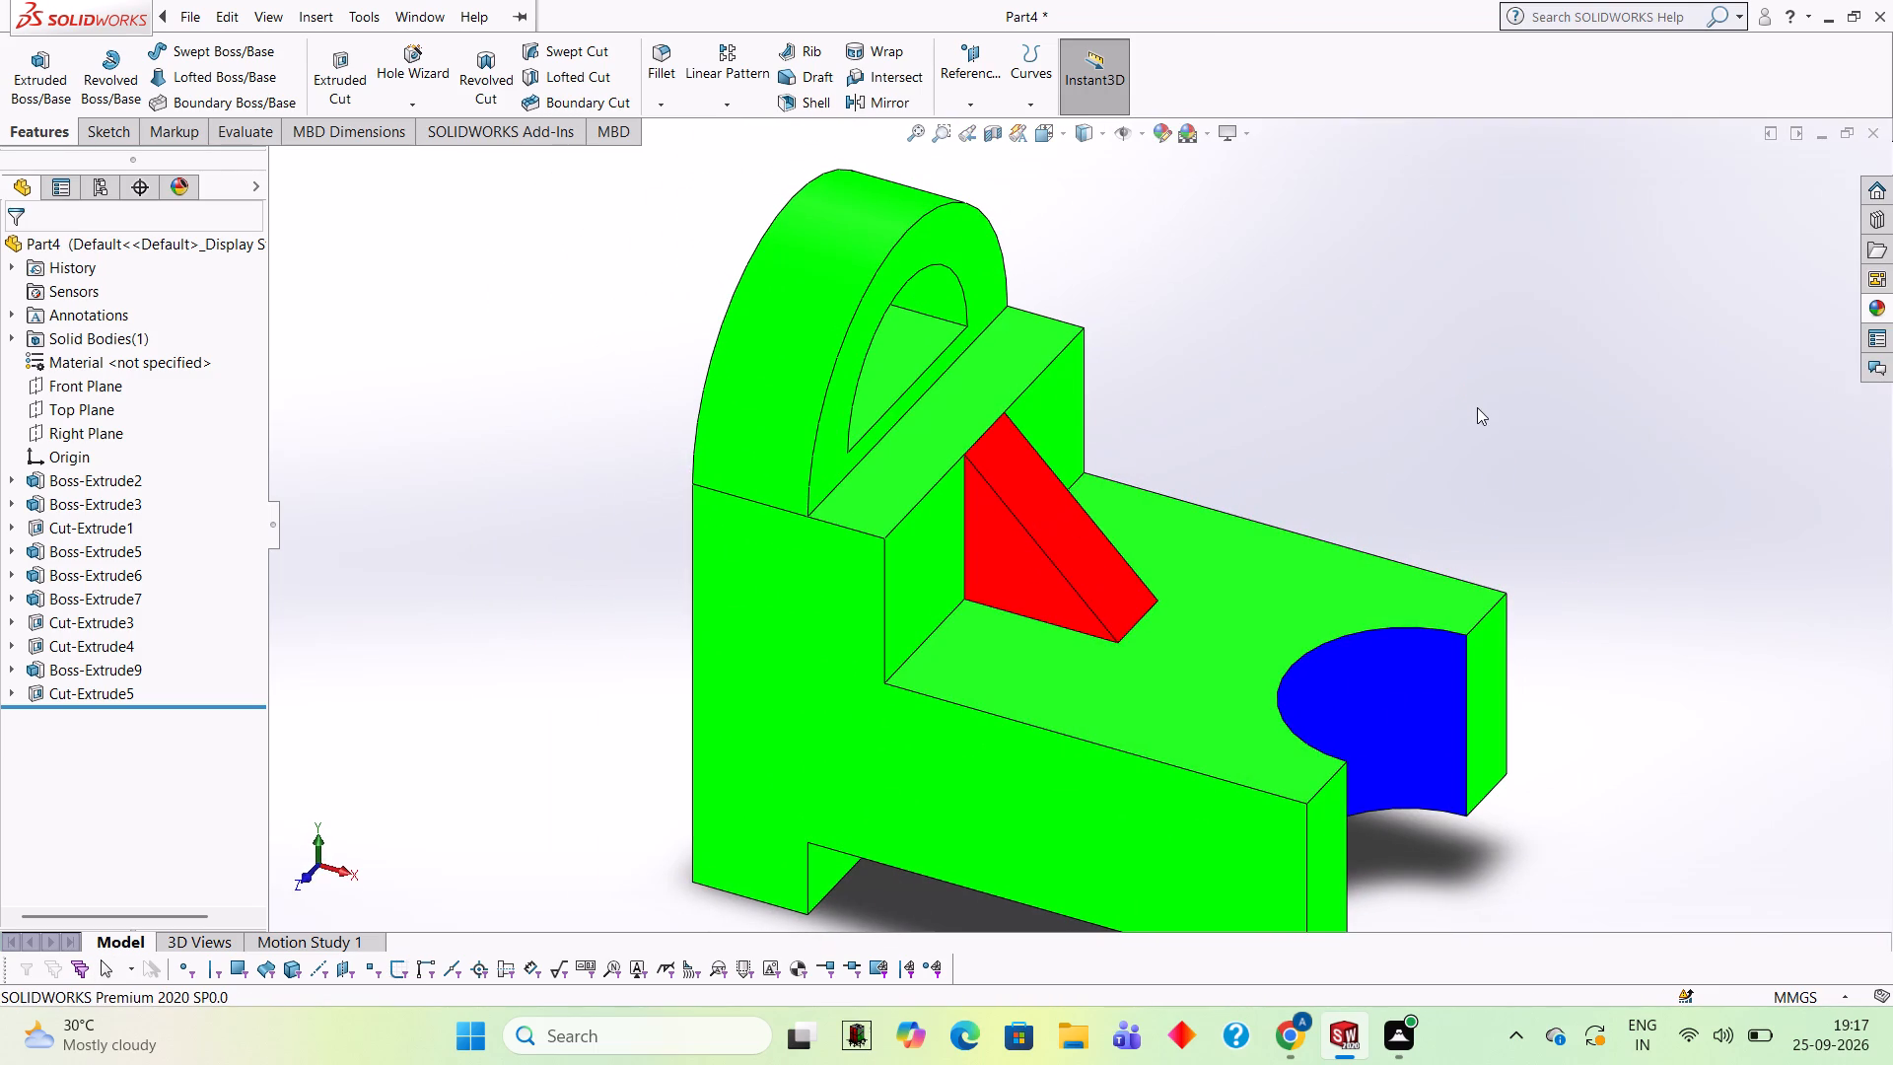
click(1882, 313)
drag(1683, 669, 934, 358)
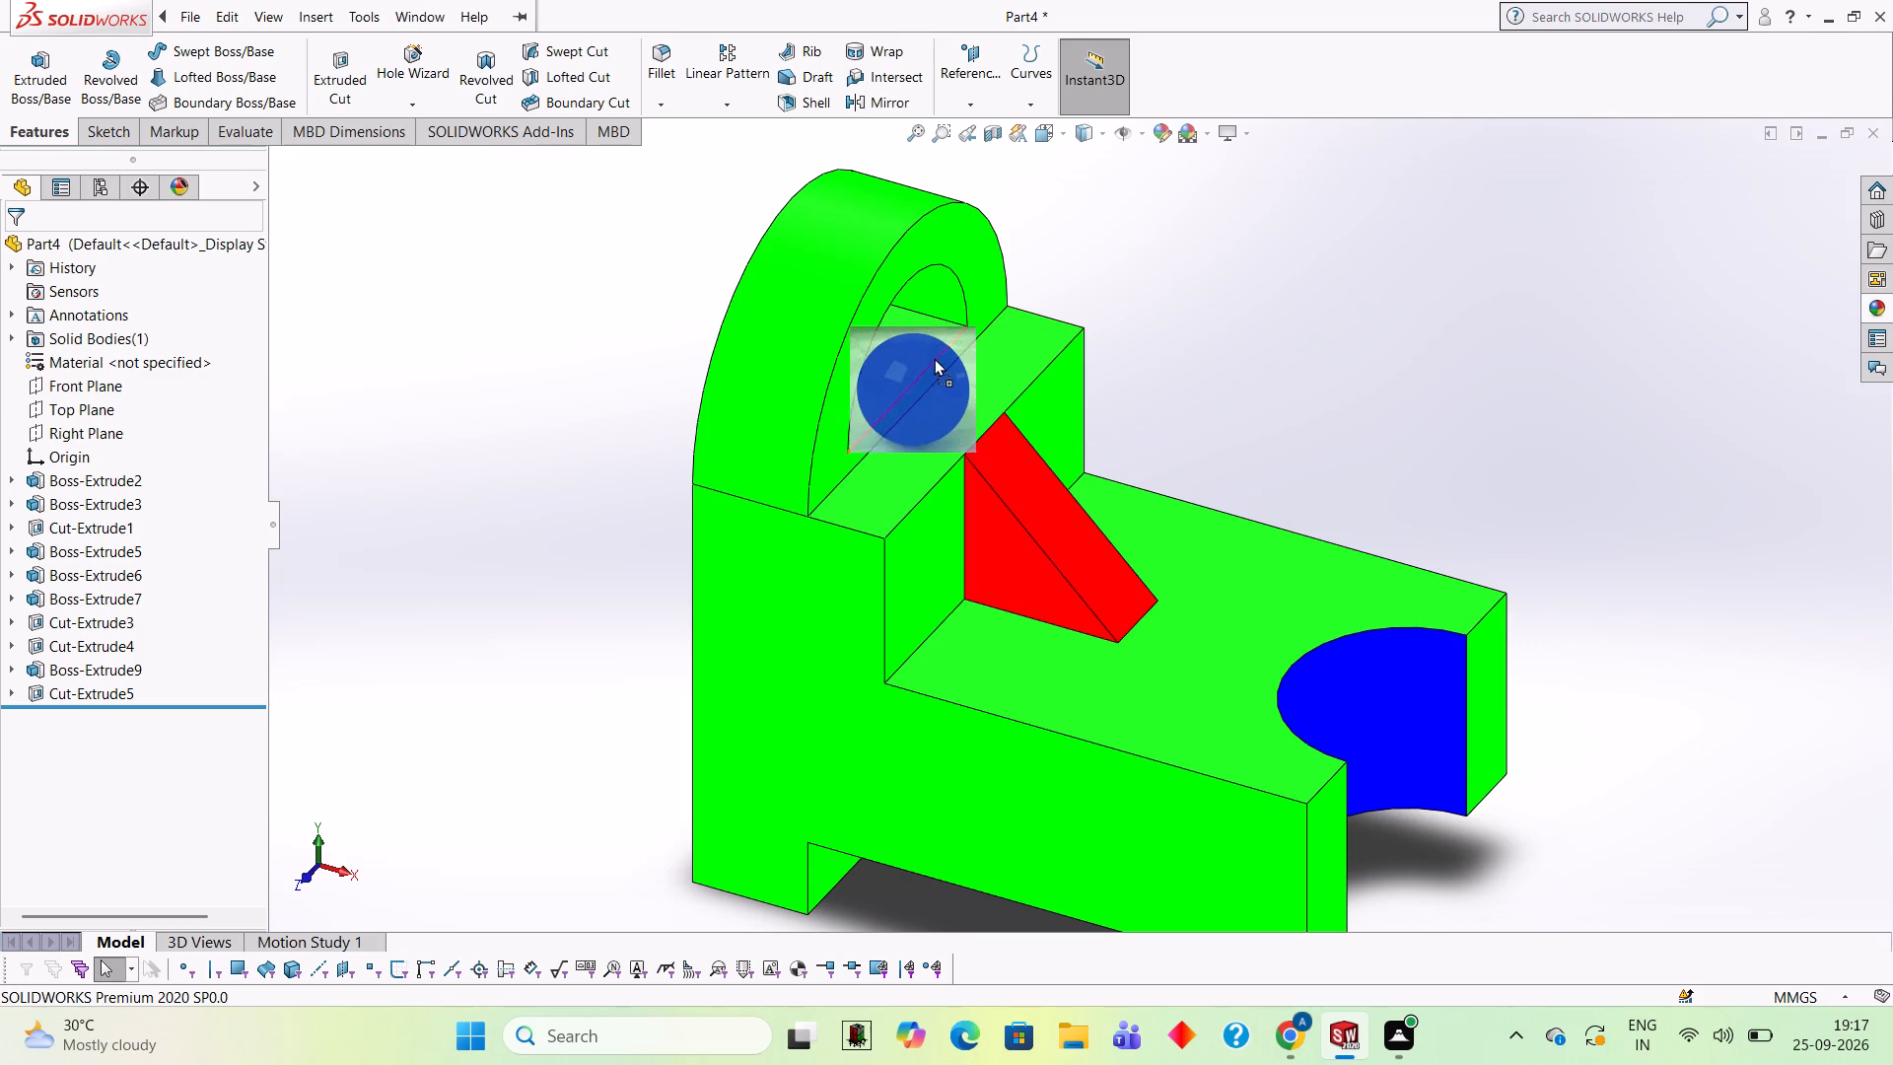
drag(934, 358, 914, 334)
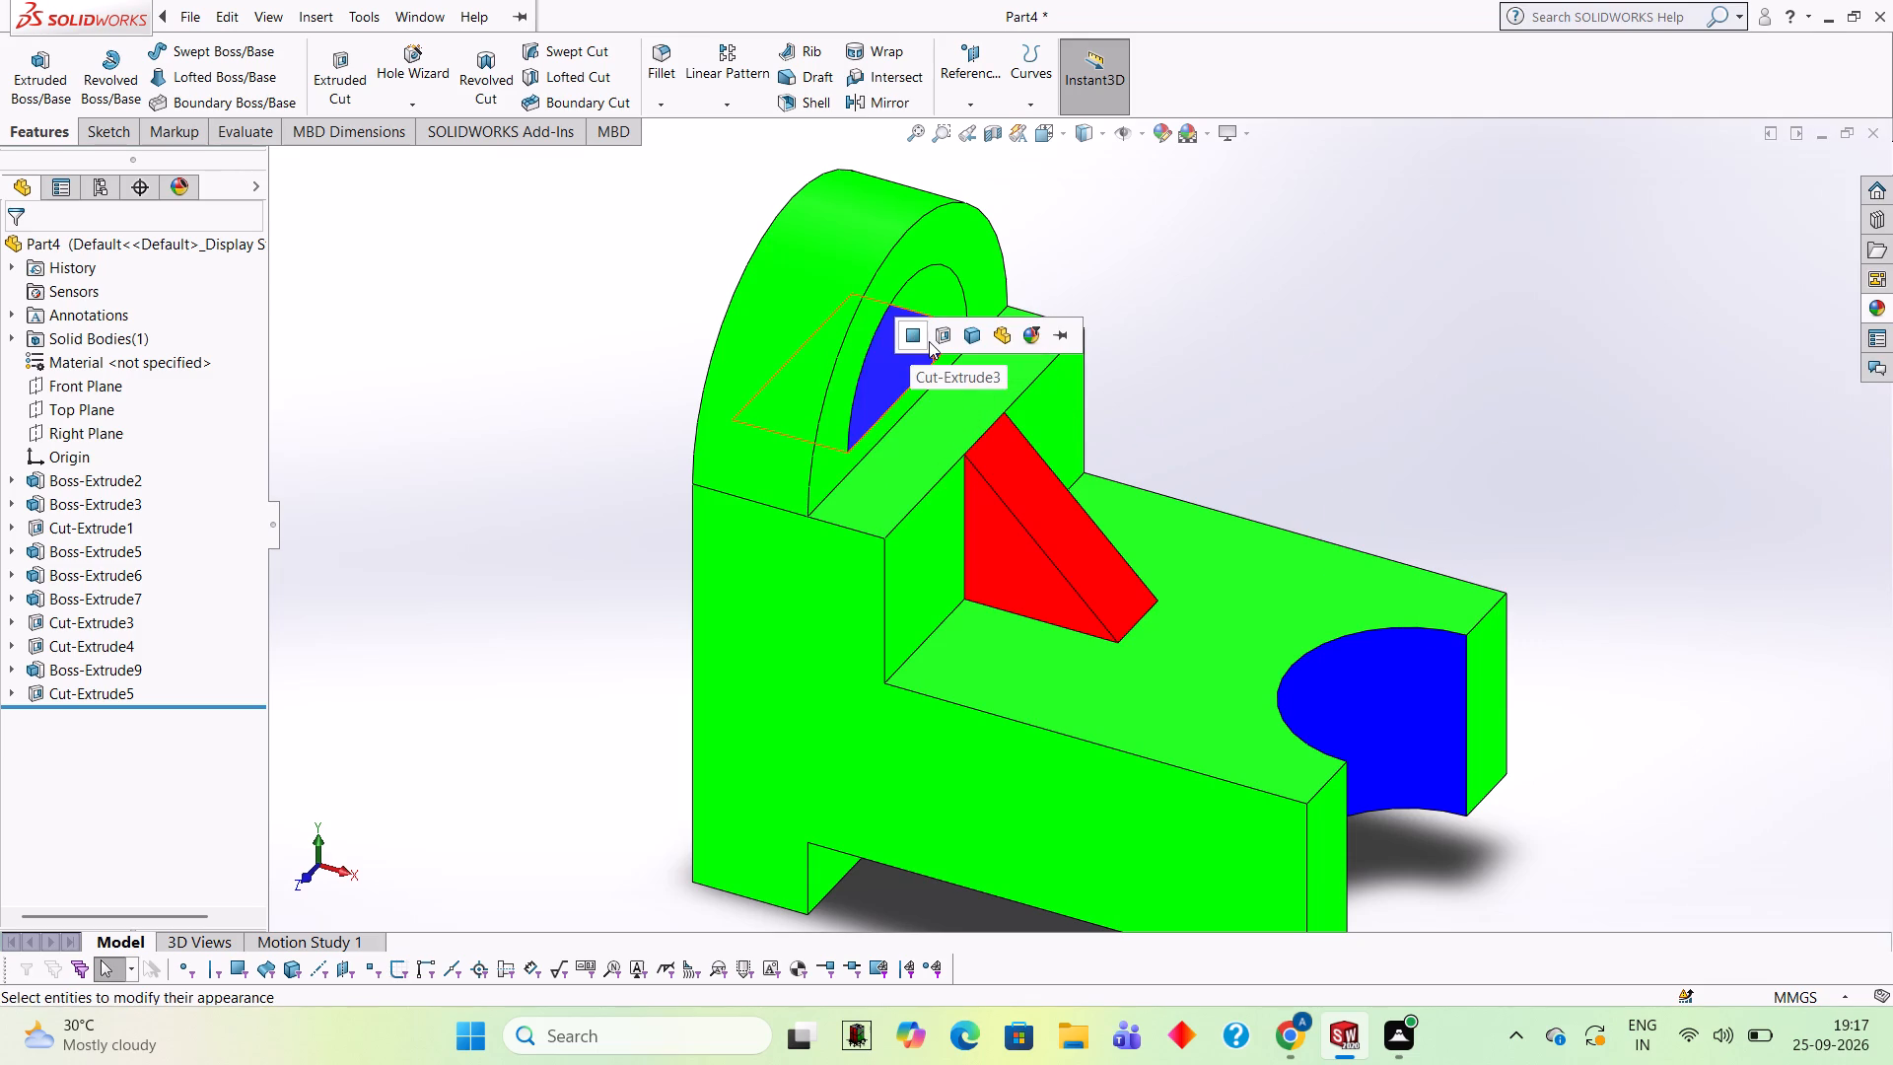
click(929, 341)
Examine the part from the front and at an angle, checking the coloured openings and rib.
middle_drag(1258, 397, 1090, 309)
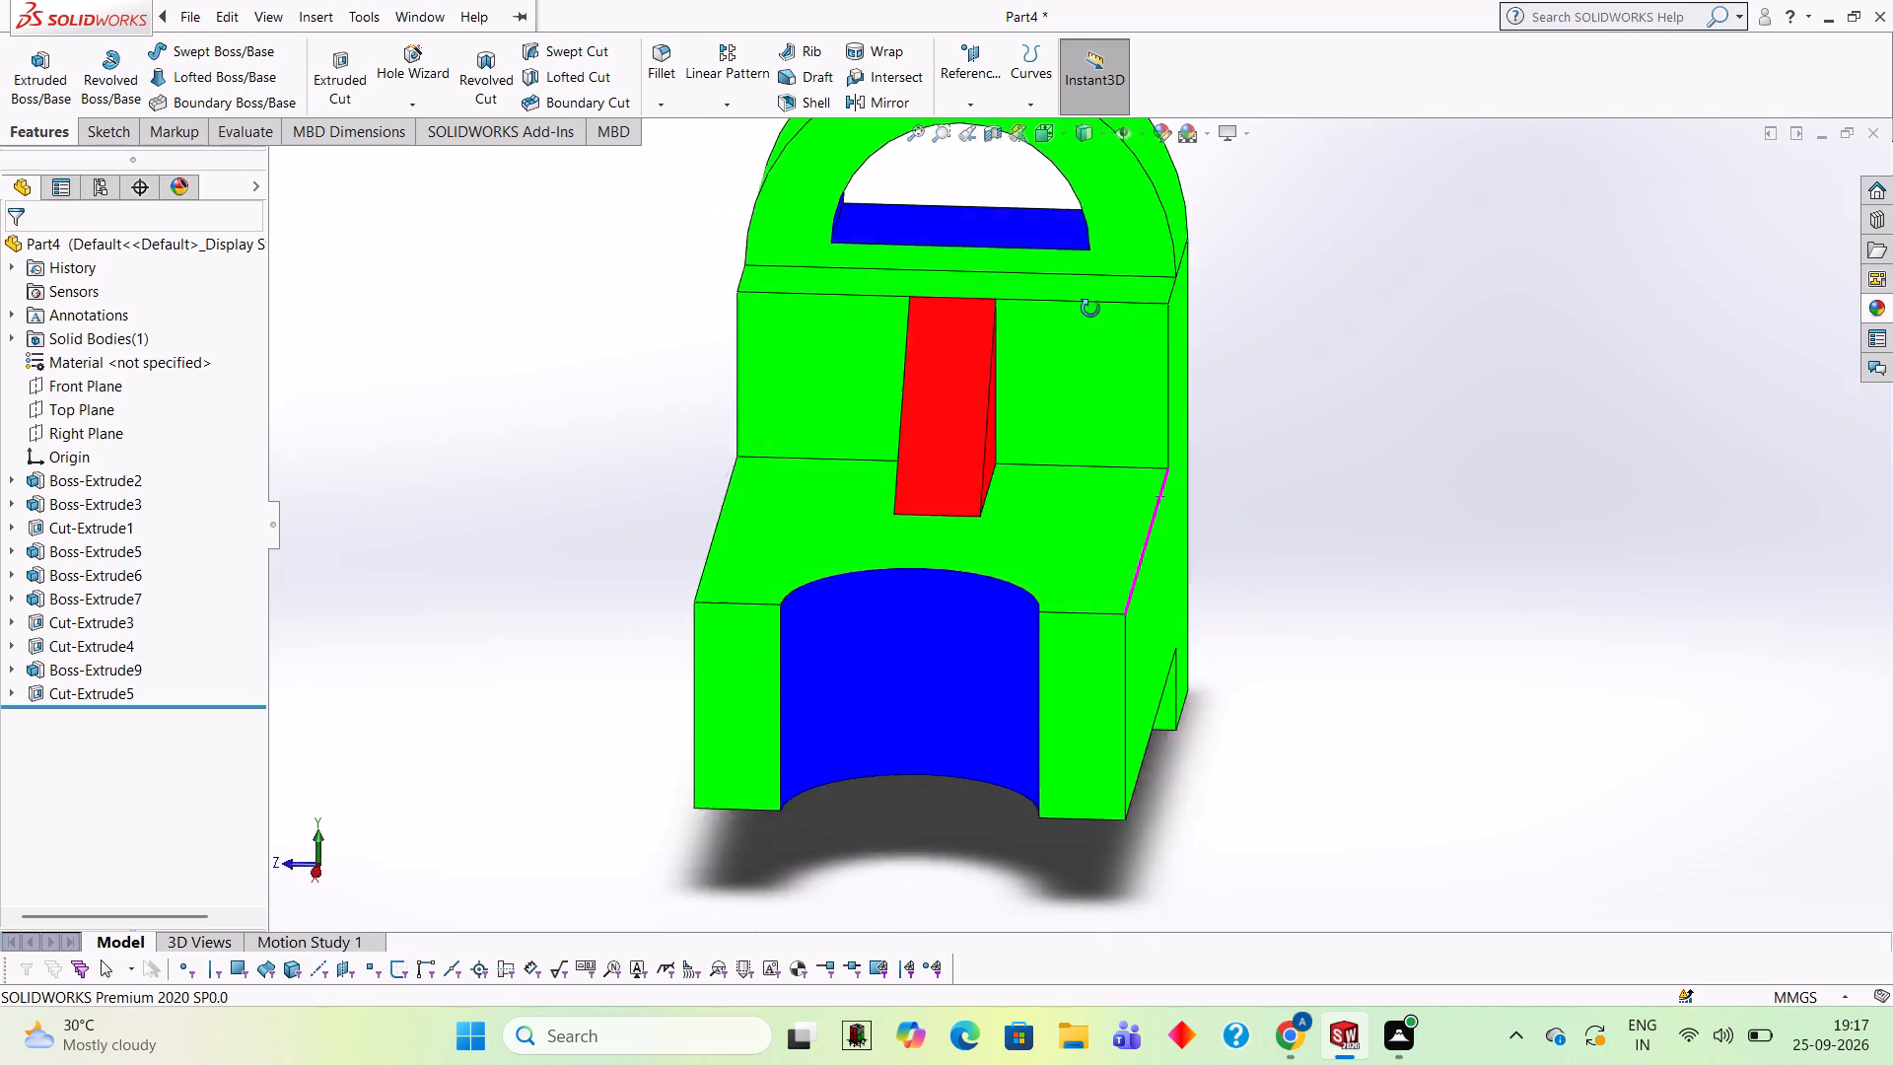
middle_drag(1090, 309, 1038, 281)
scroll(1078, 301, up, 2)
middle_drag(1144, 321, 1232, 339)
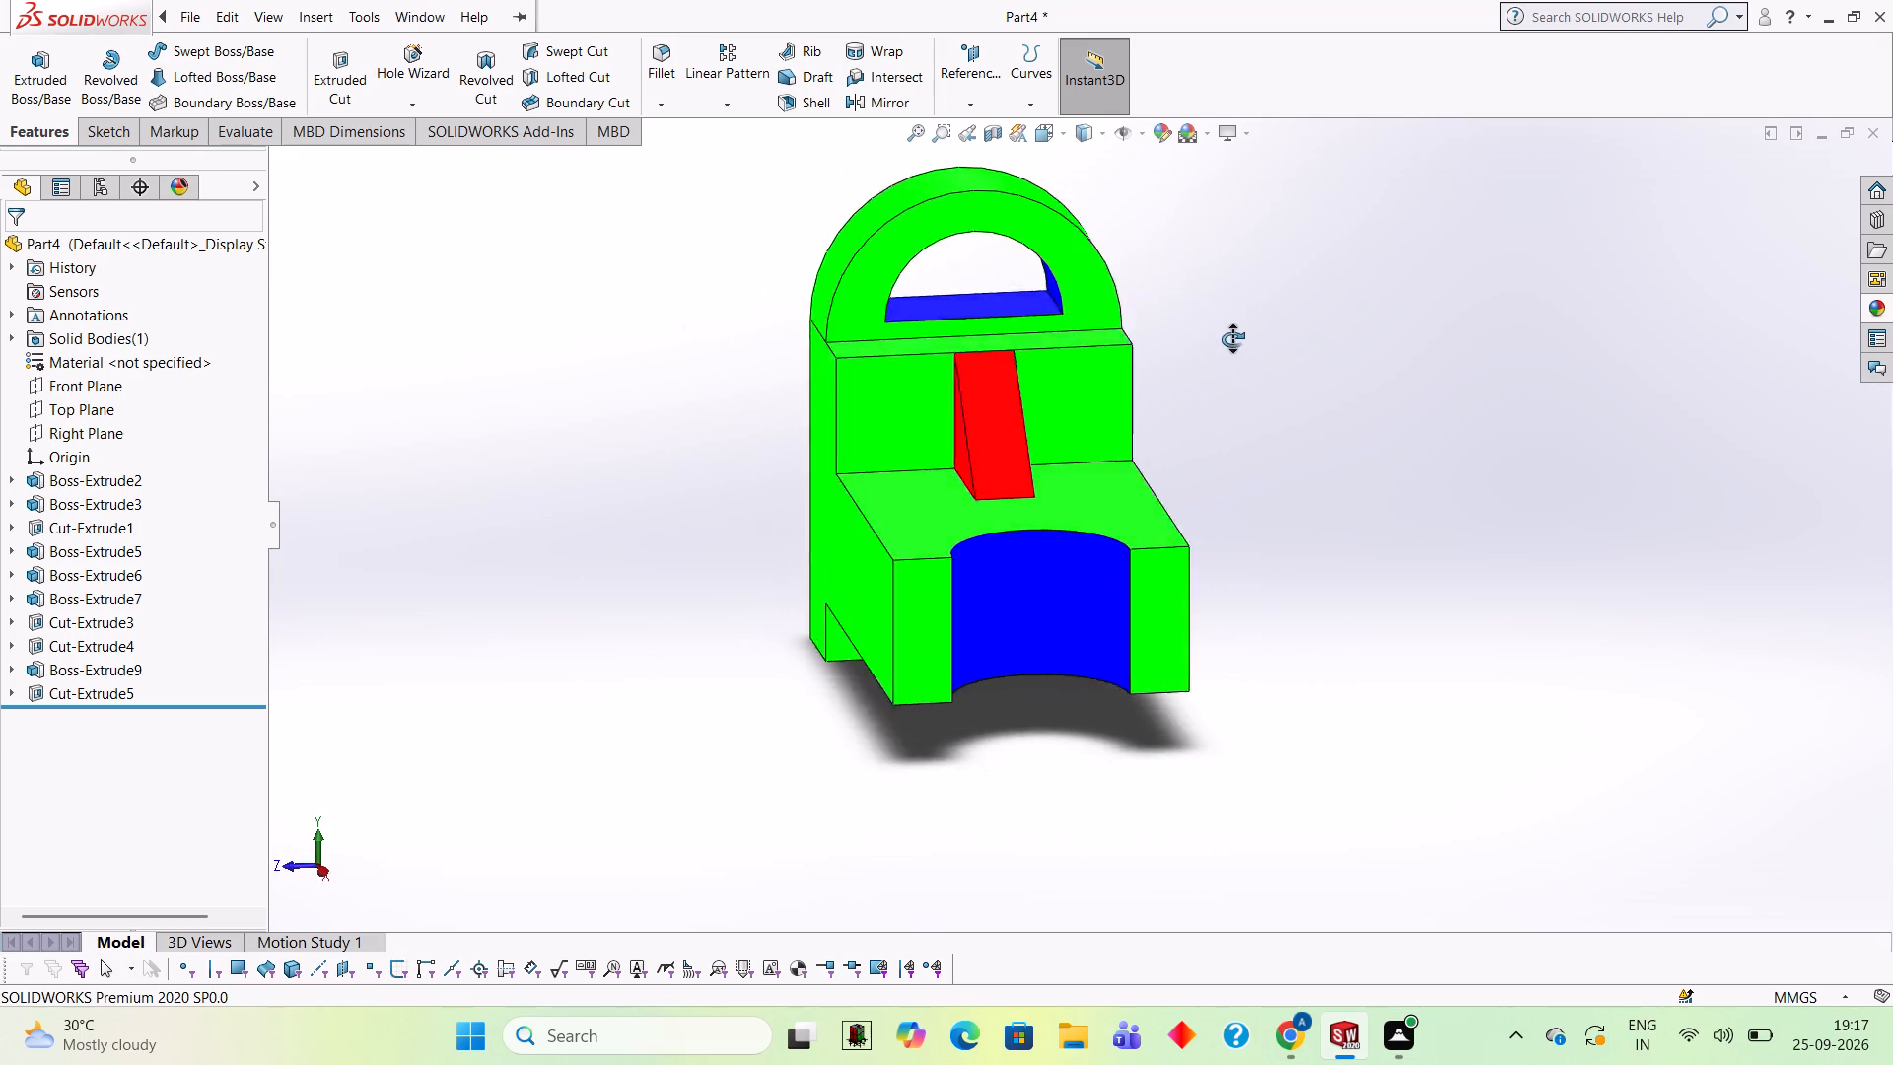
middle_drag(1232, 339, 1276, 312)
scroll(1248, 319, up, 2)
middle_drag(1245, 318, 1293, 350)
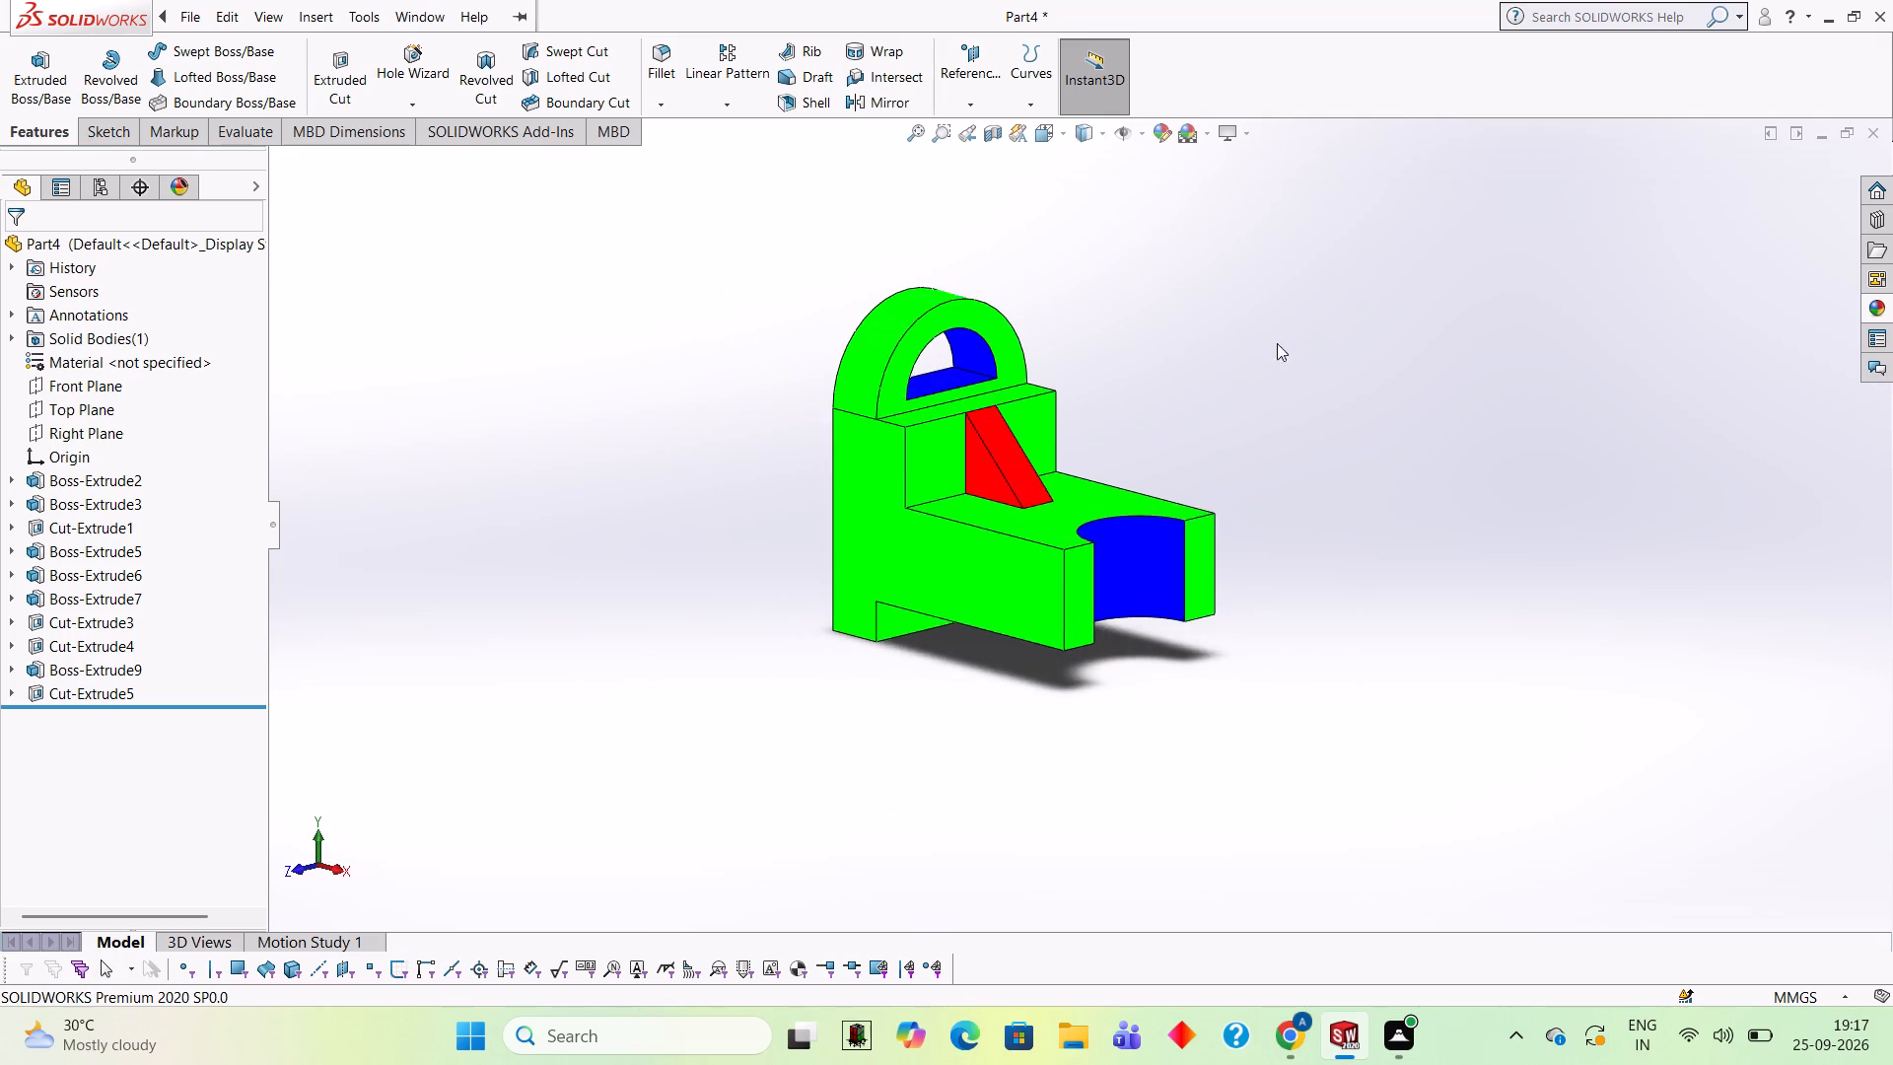
scroll(1218, 349, down, 1)
scroll(639, 320, down, 1)
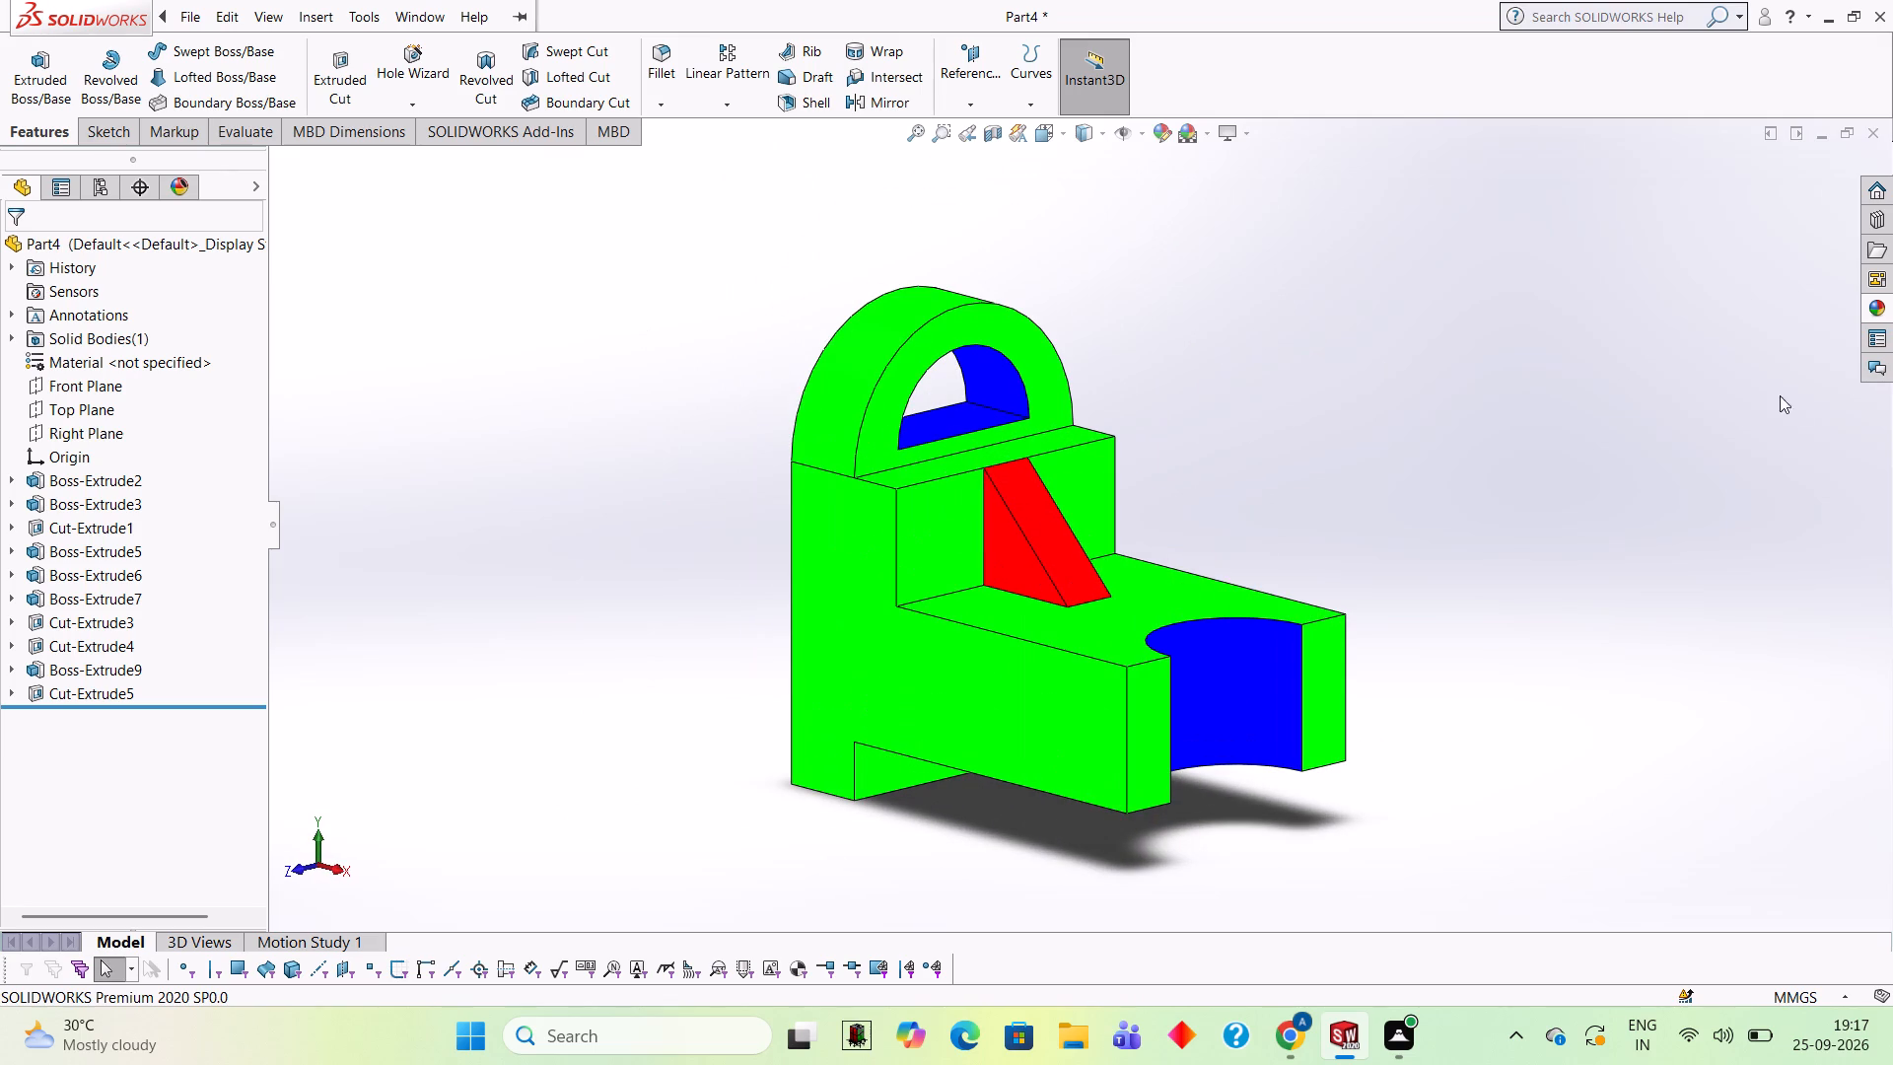
Apply the Yellow LED appearance to the extrude feature forming the arched wall's outer curved surface.
click(1878, 311)
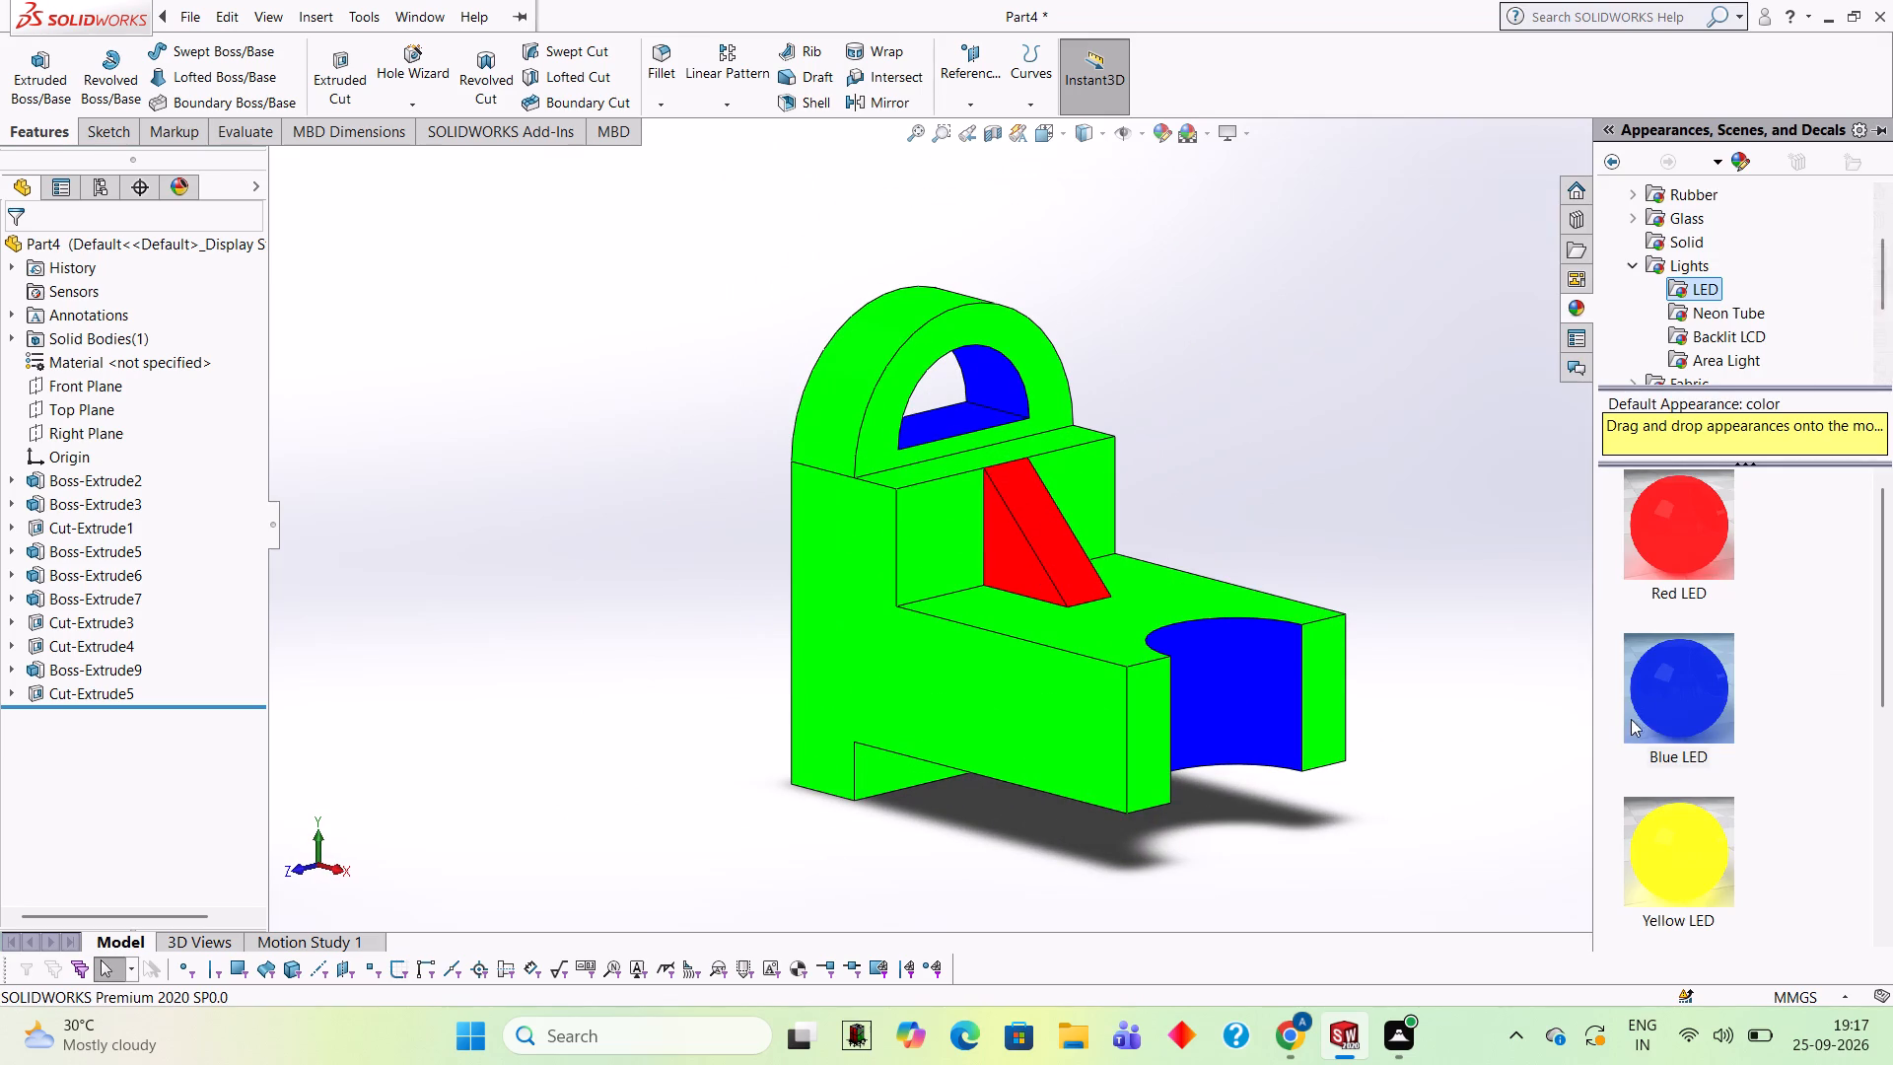
scroll(1755, 714, down, 1)
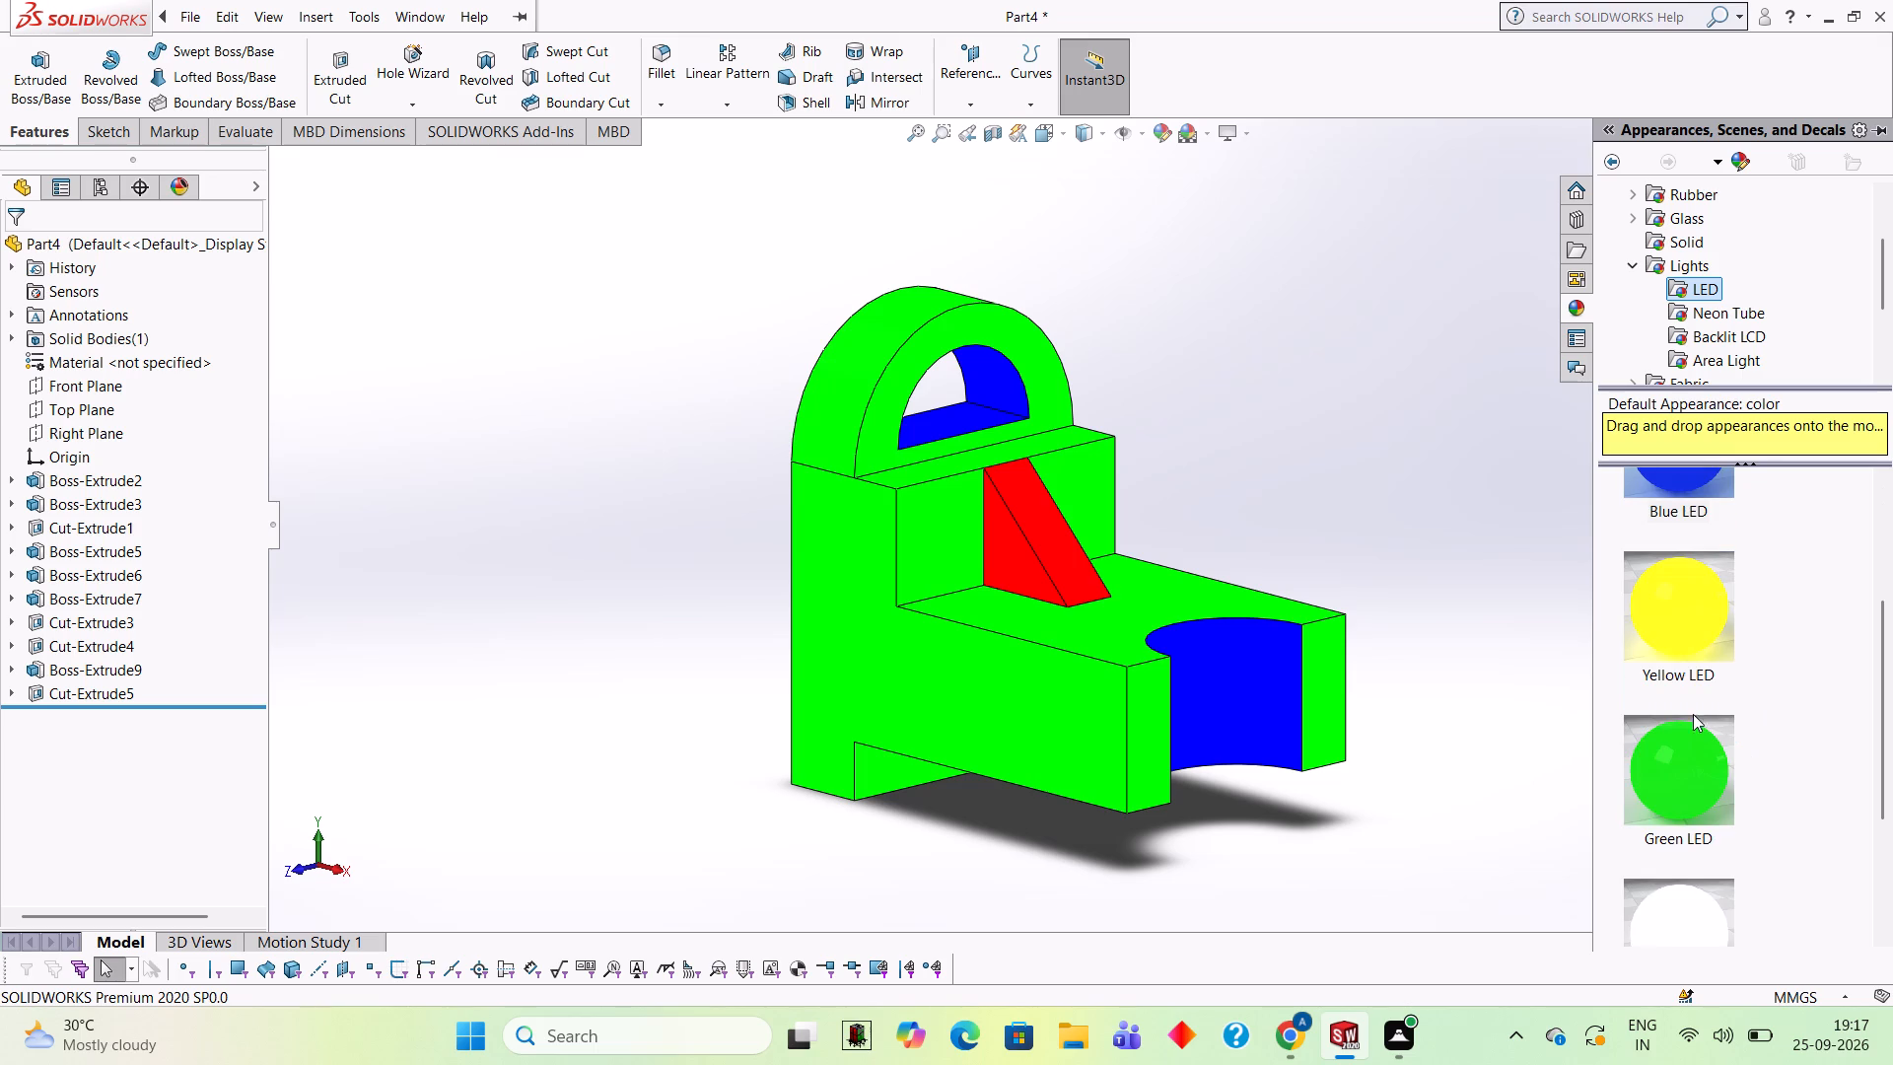
drag(1699, 619, 884, 369)
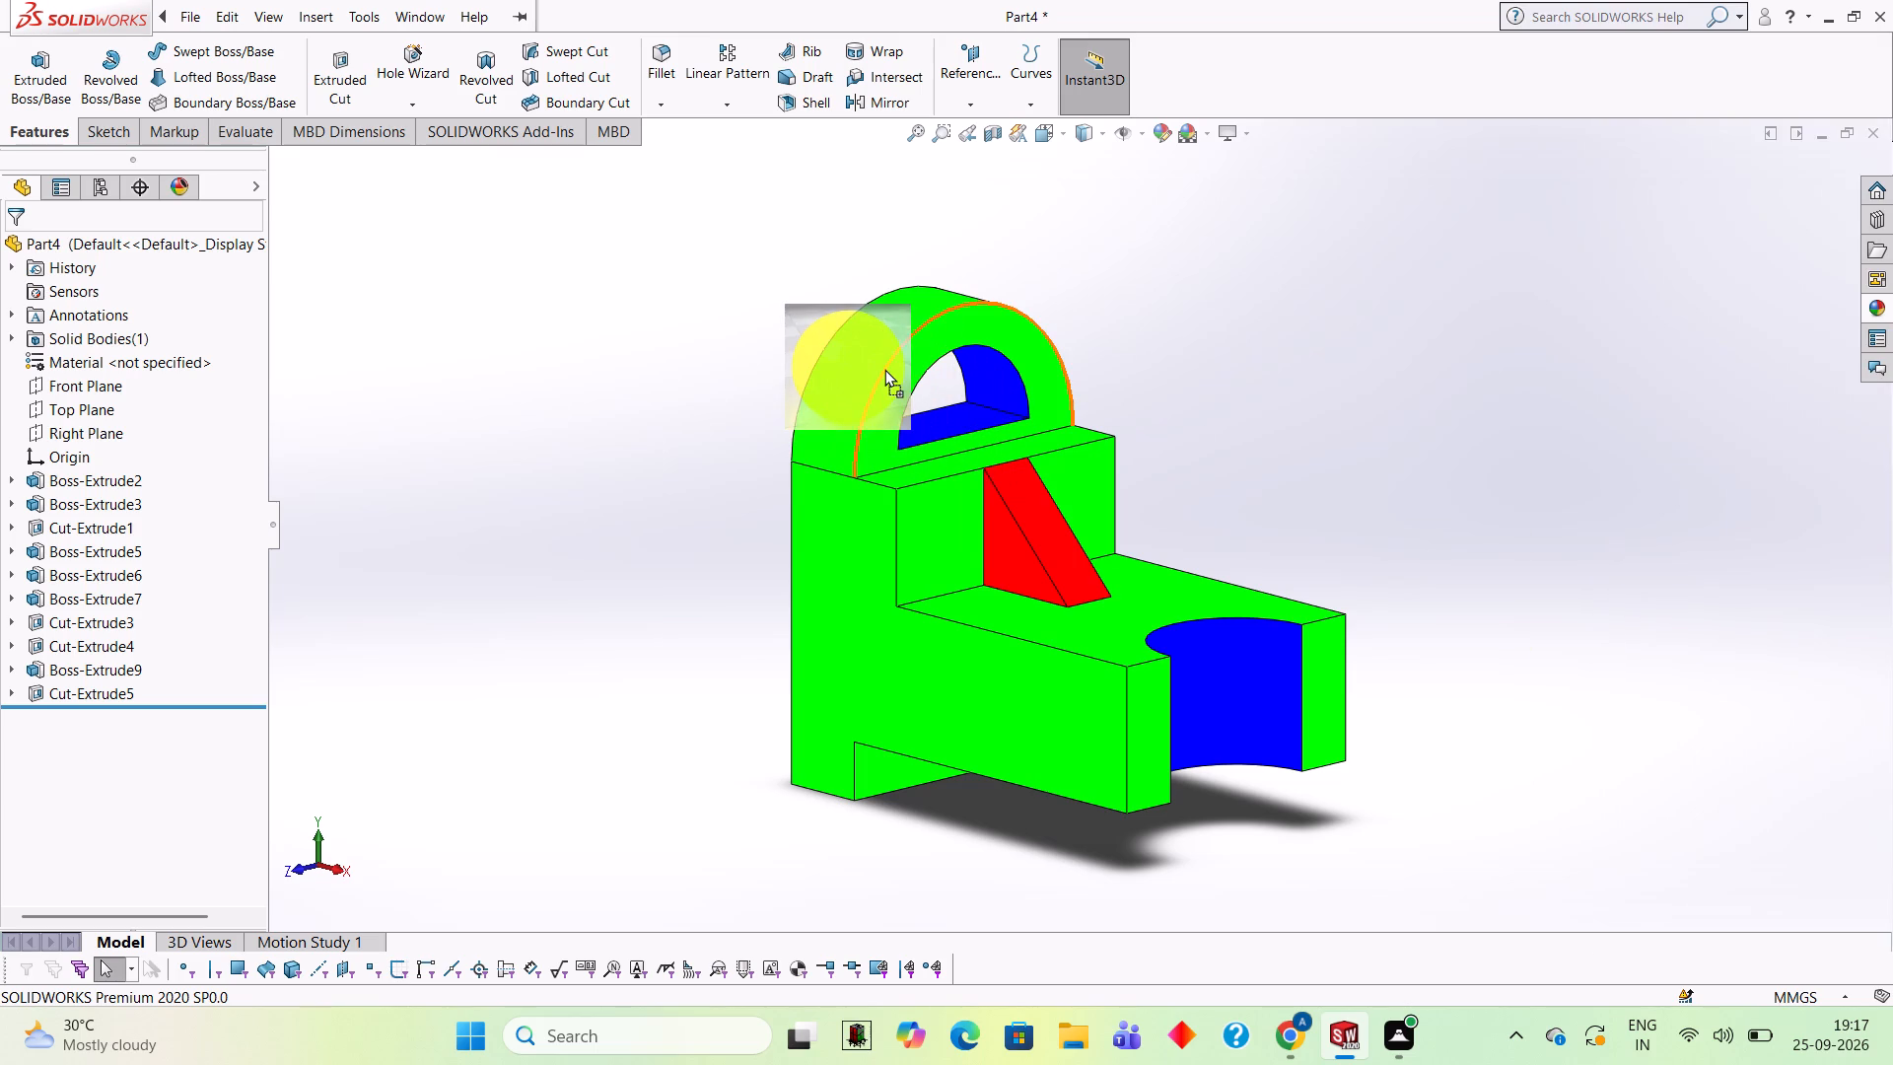
drag(884, 369, 845, 351)
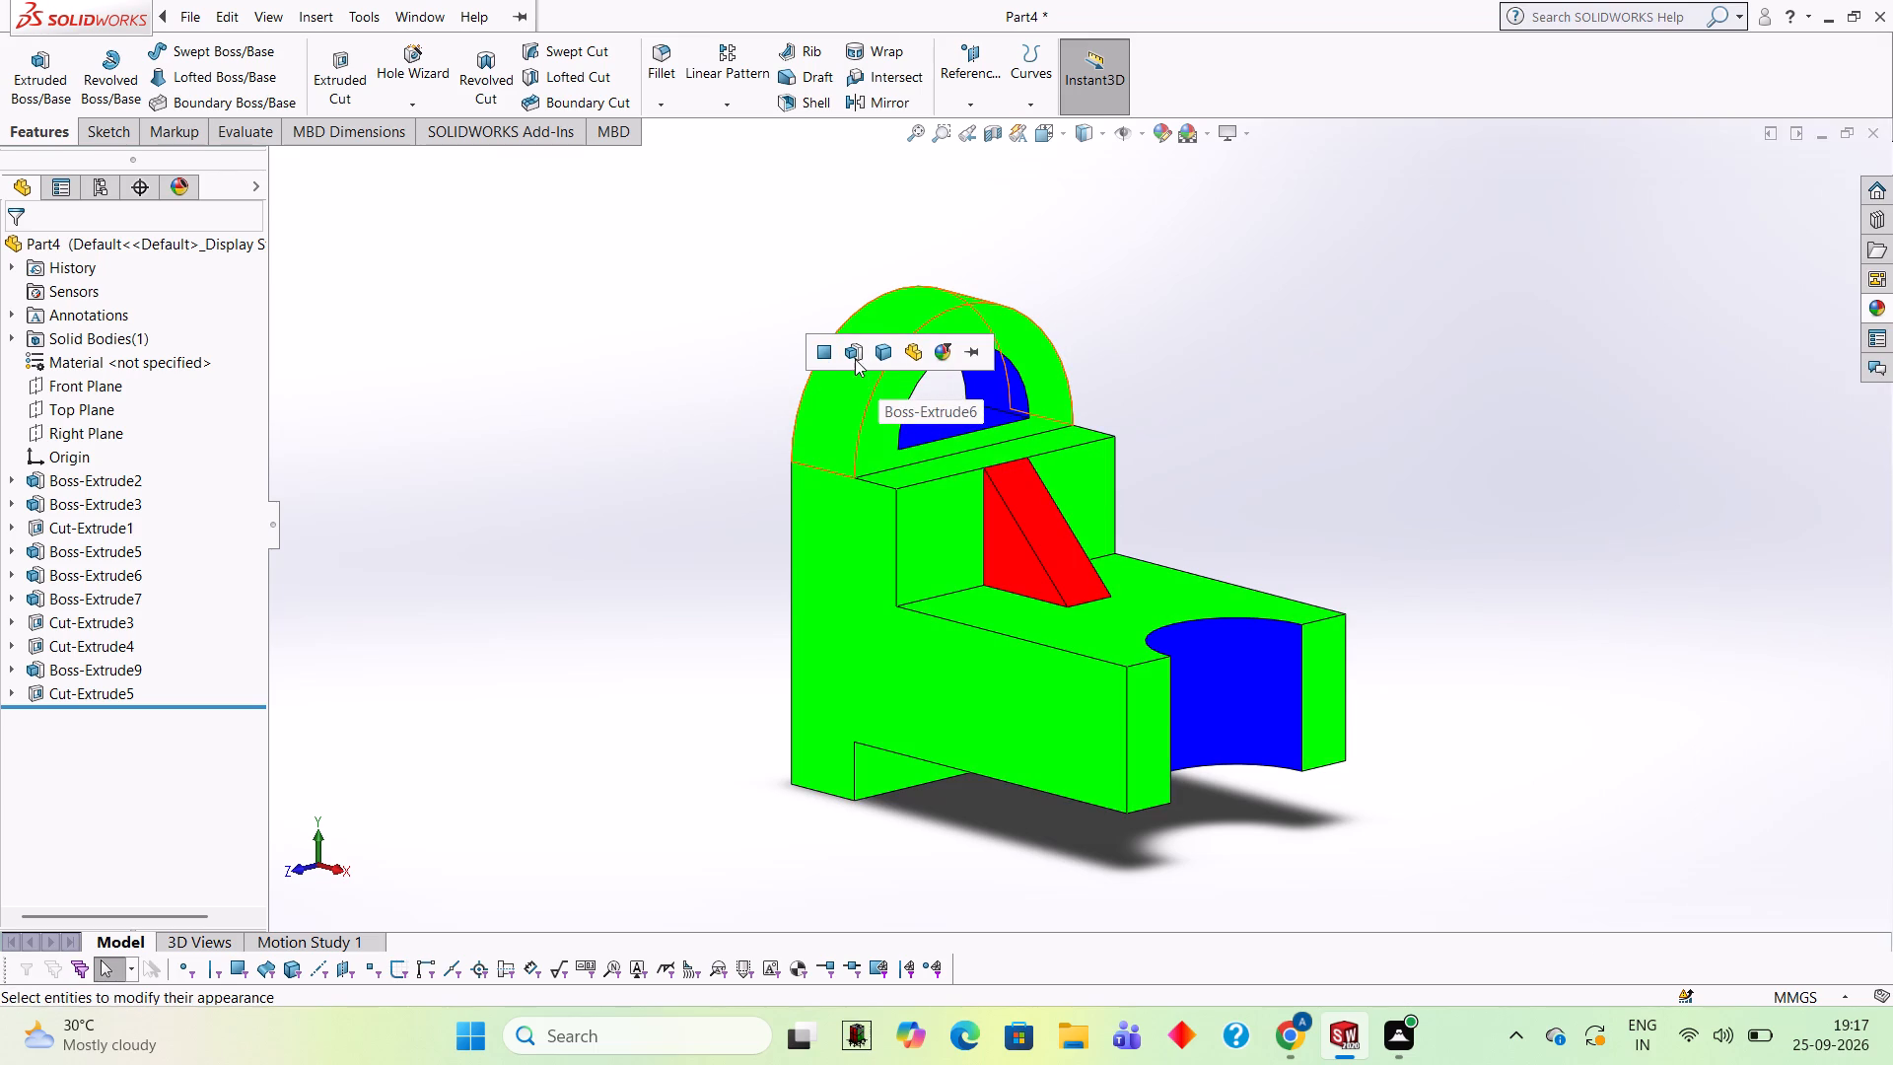
click(851, 357)
Apply the Yellow LED appearance to the arched wall's front face only, around the semicircular opening.
scroll(950, 338, down, 3)
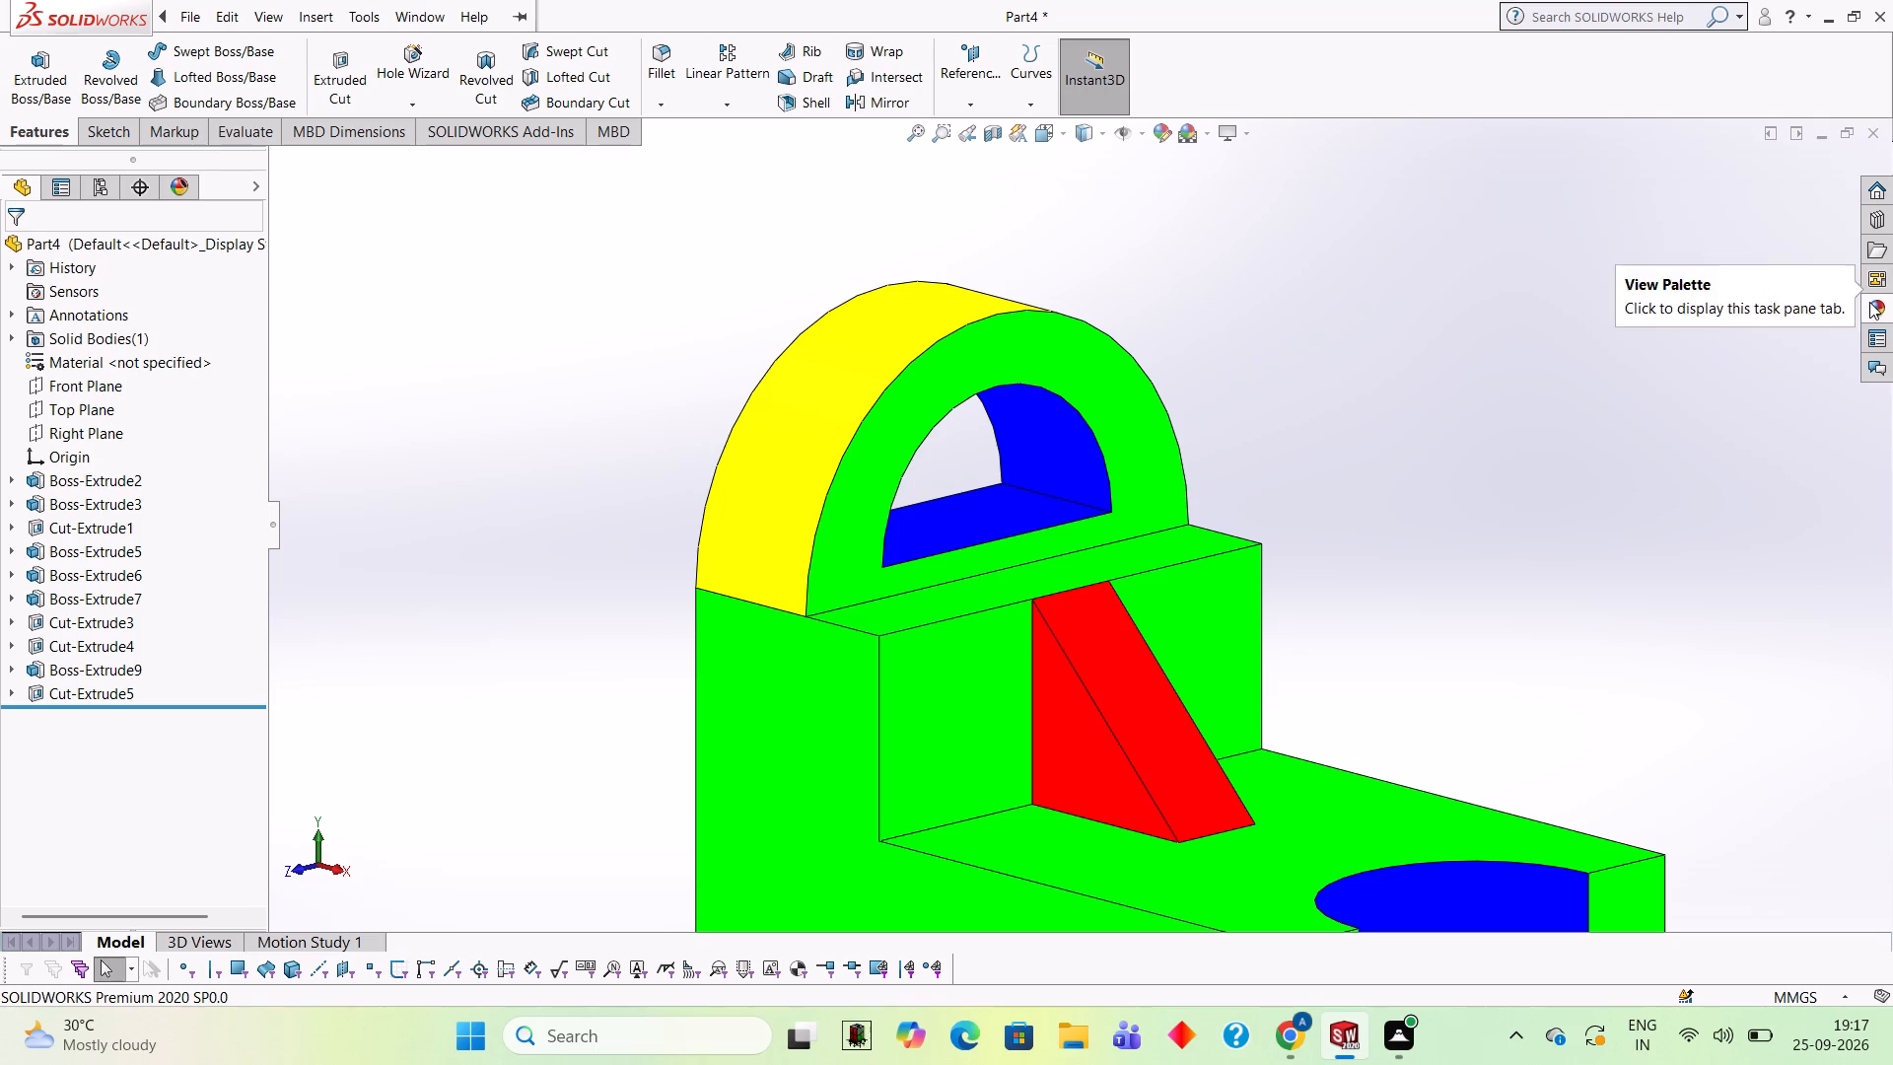
click(1869, 302)
drag(1661, 575, 998, 323)
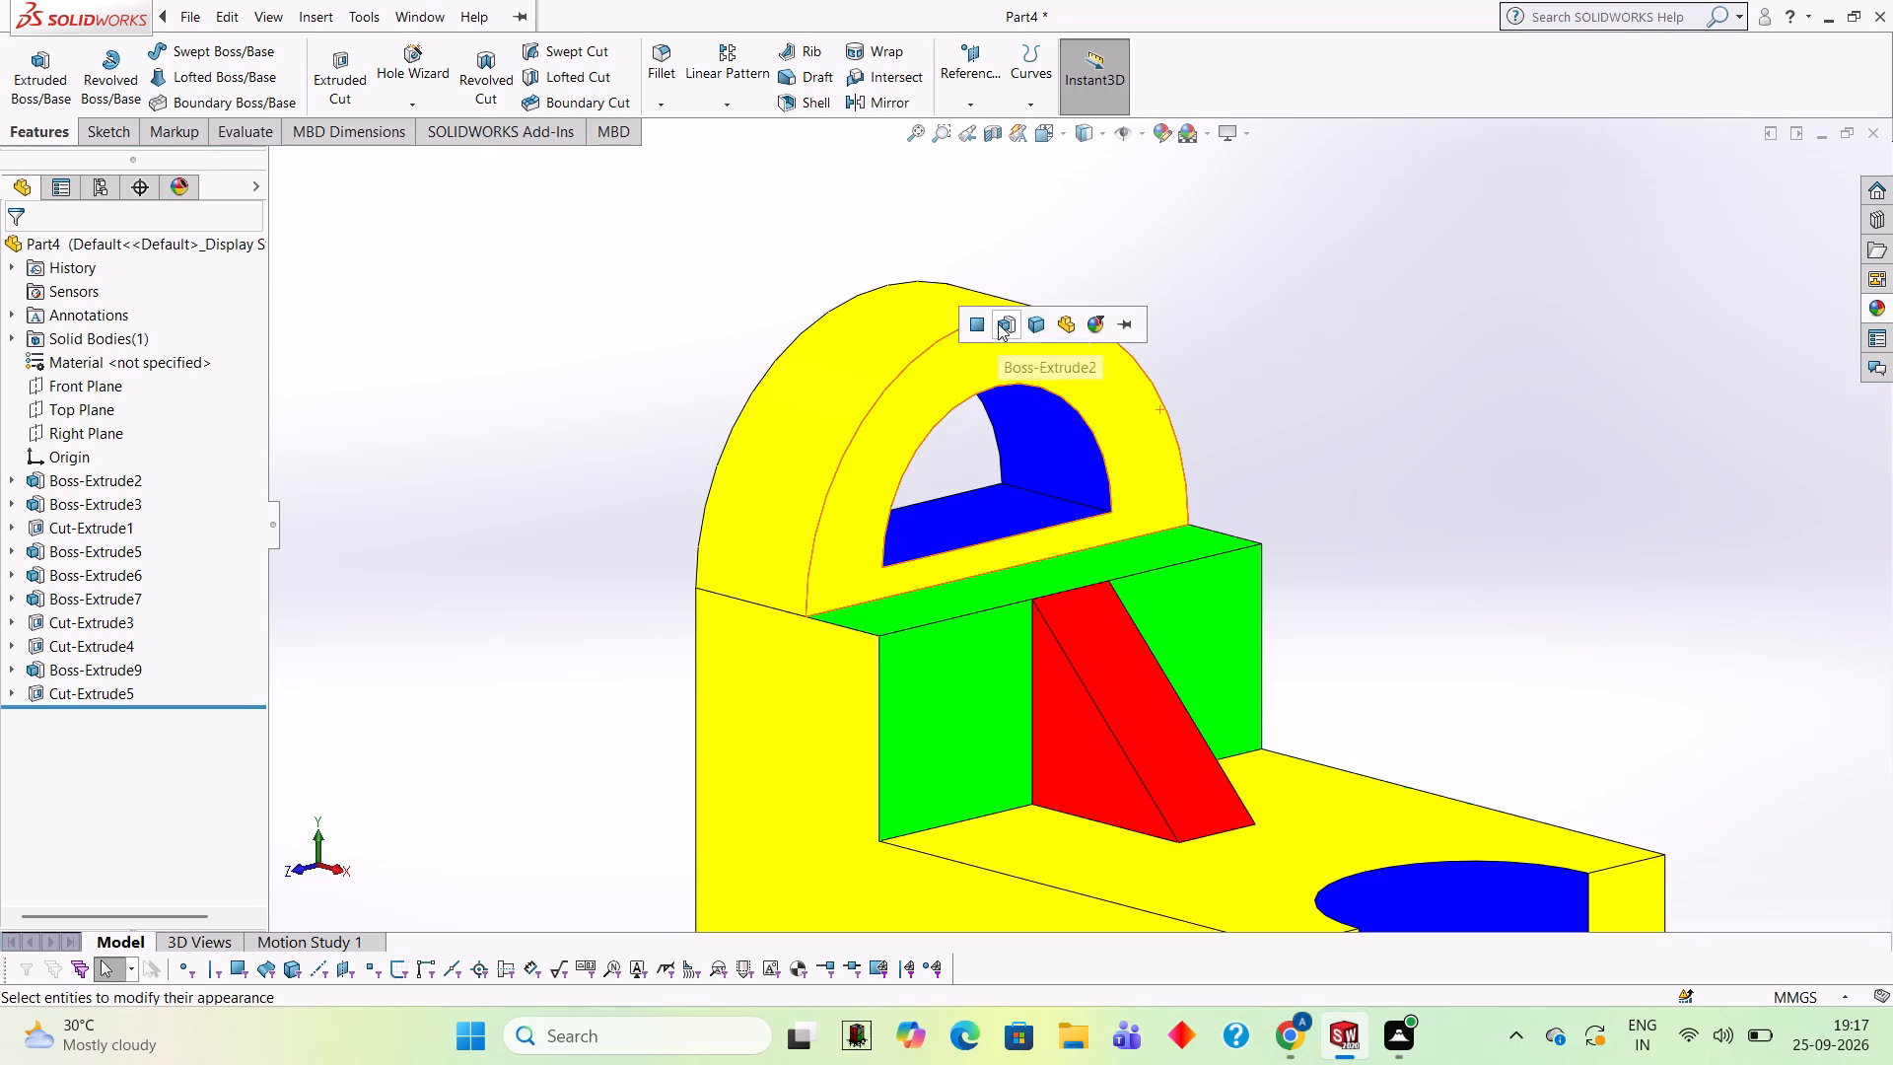
click(986, 322)
Examine the fully coloured part from several angles and distances.
middle_drag(1478, 261, 1571, 307)
middle_drag(1553, 307, 1475, 314)
scroll(1472, 311, up, 4)
middle_drag(1467, 393, 1490, 322)
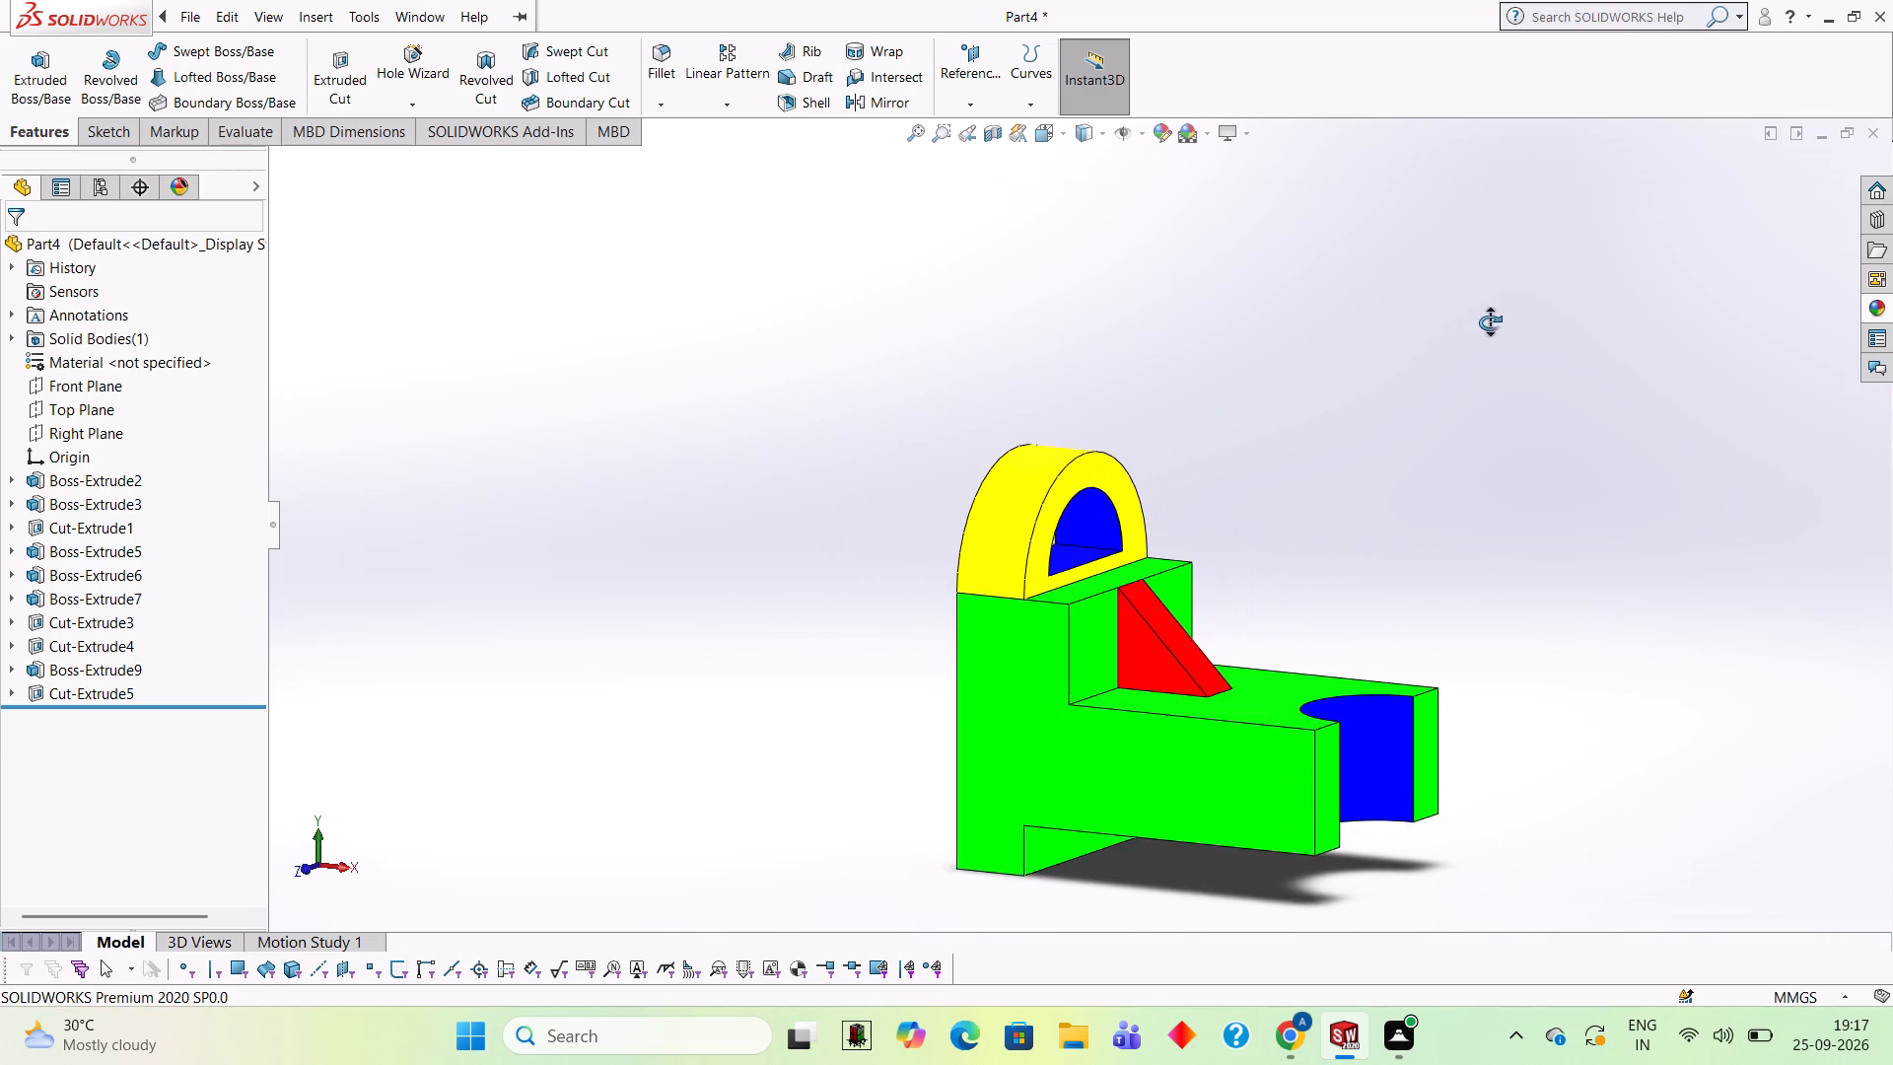
middle_drag(1490, 322, 1466, 366)
scroll(1479, 381, down, 2)
scroll(1470, 385, up, 5)
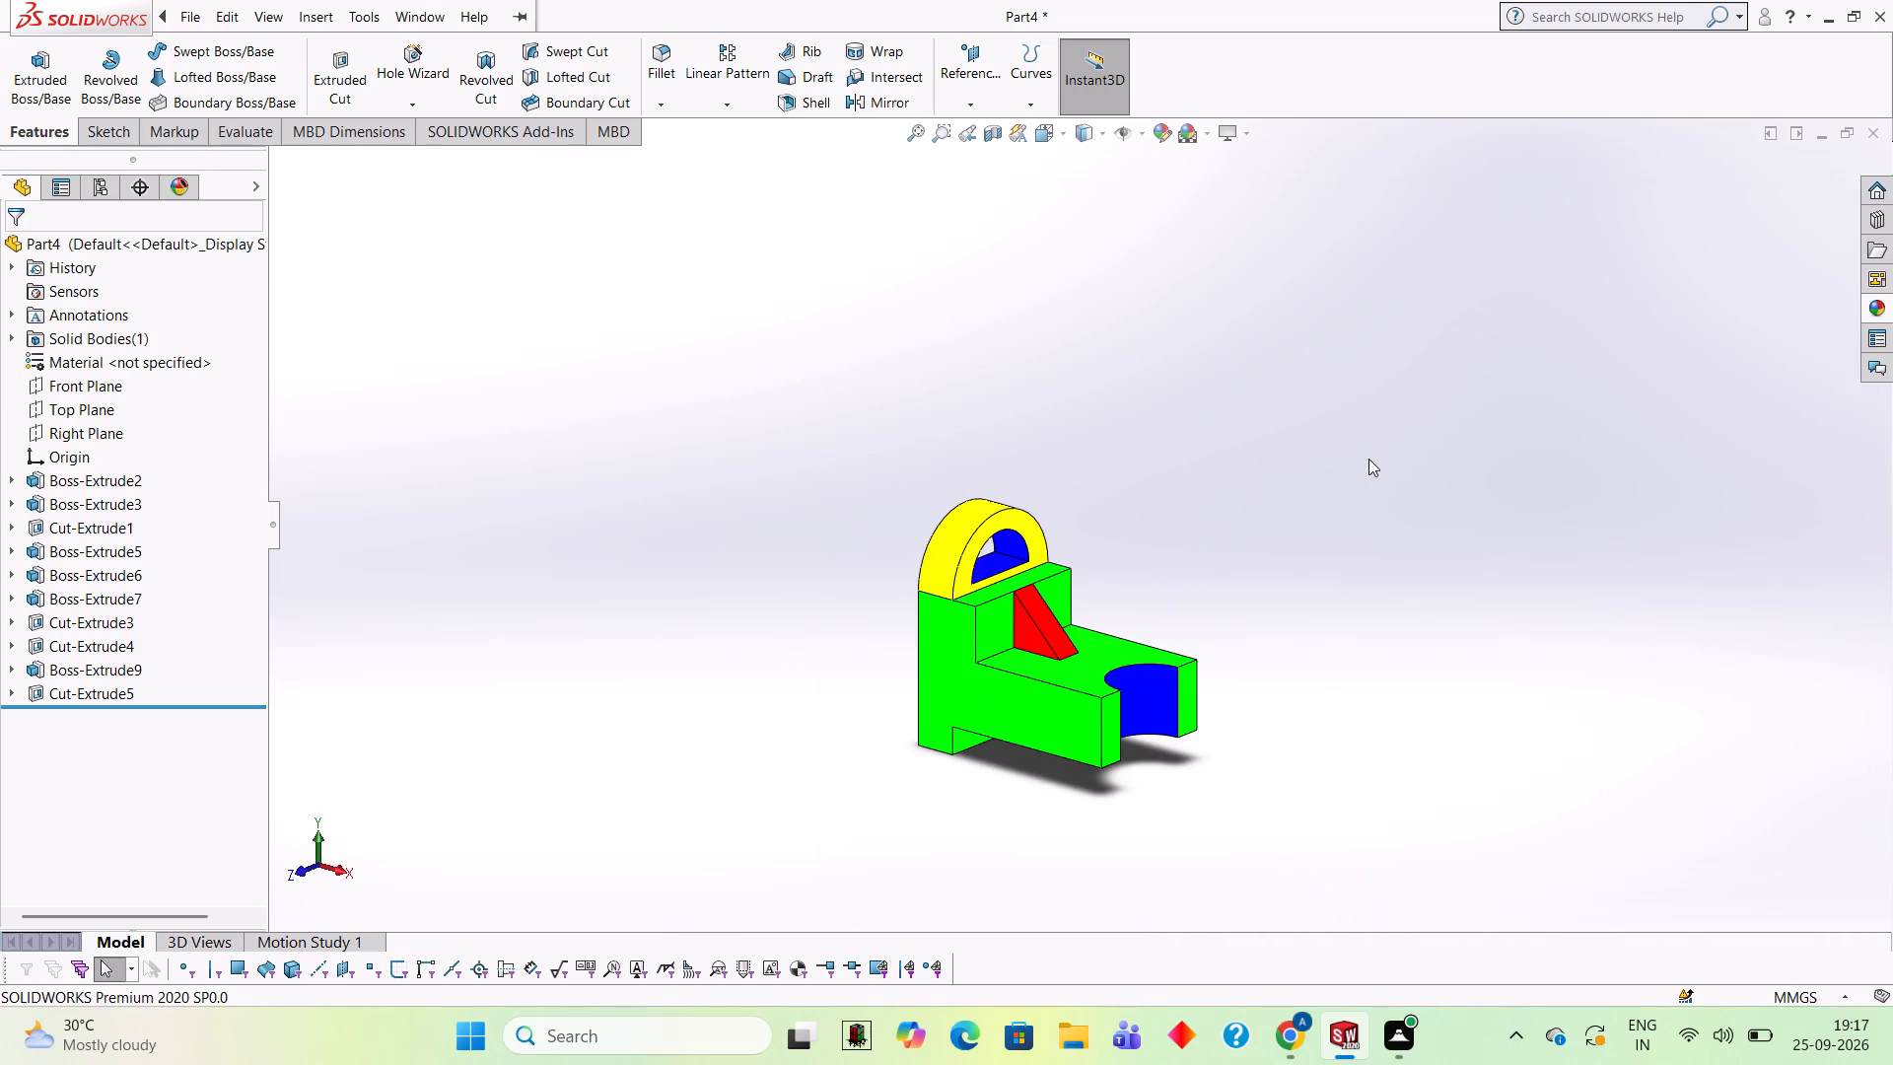
scroll(1192, 590, down, 1)
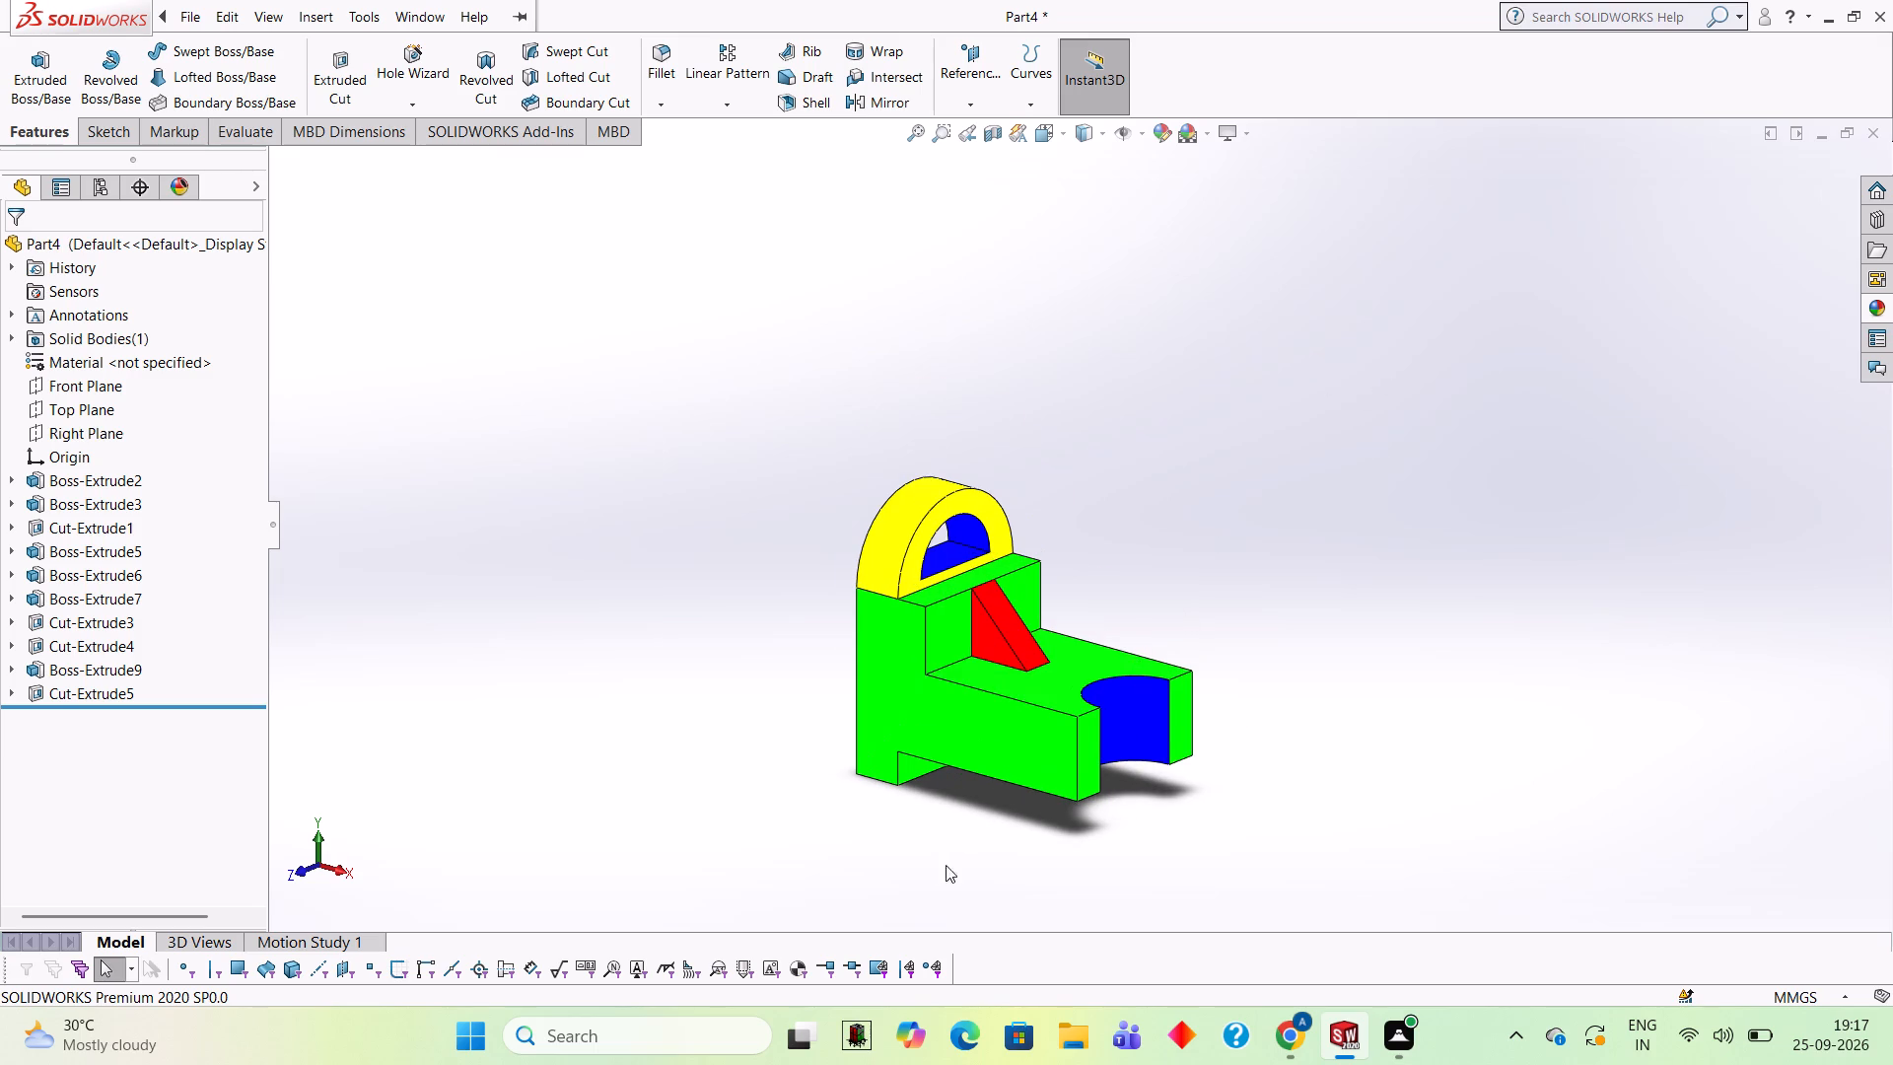
scroll(945, 865, down, 1)
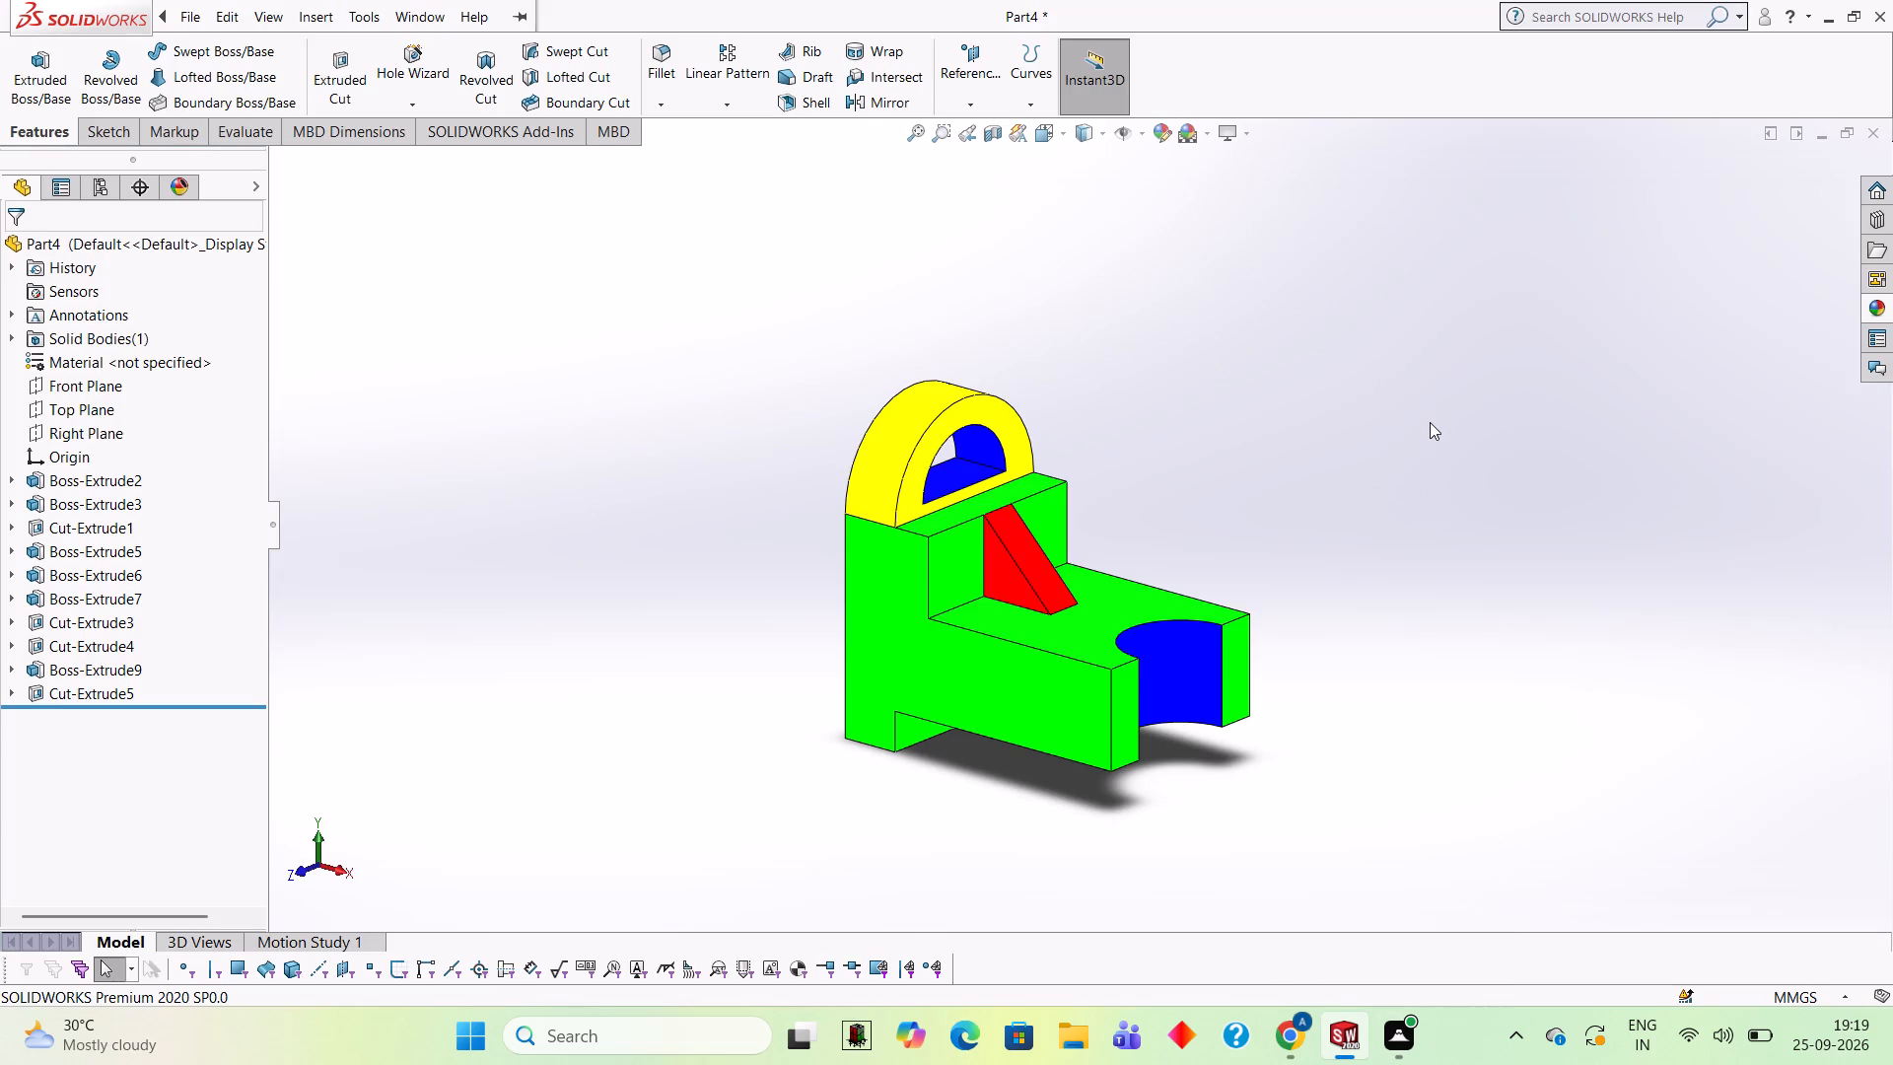
Save the part in the Documents folder as a SOLIDWORKS Part file named 102.
key(ctrl+s)
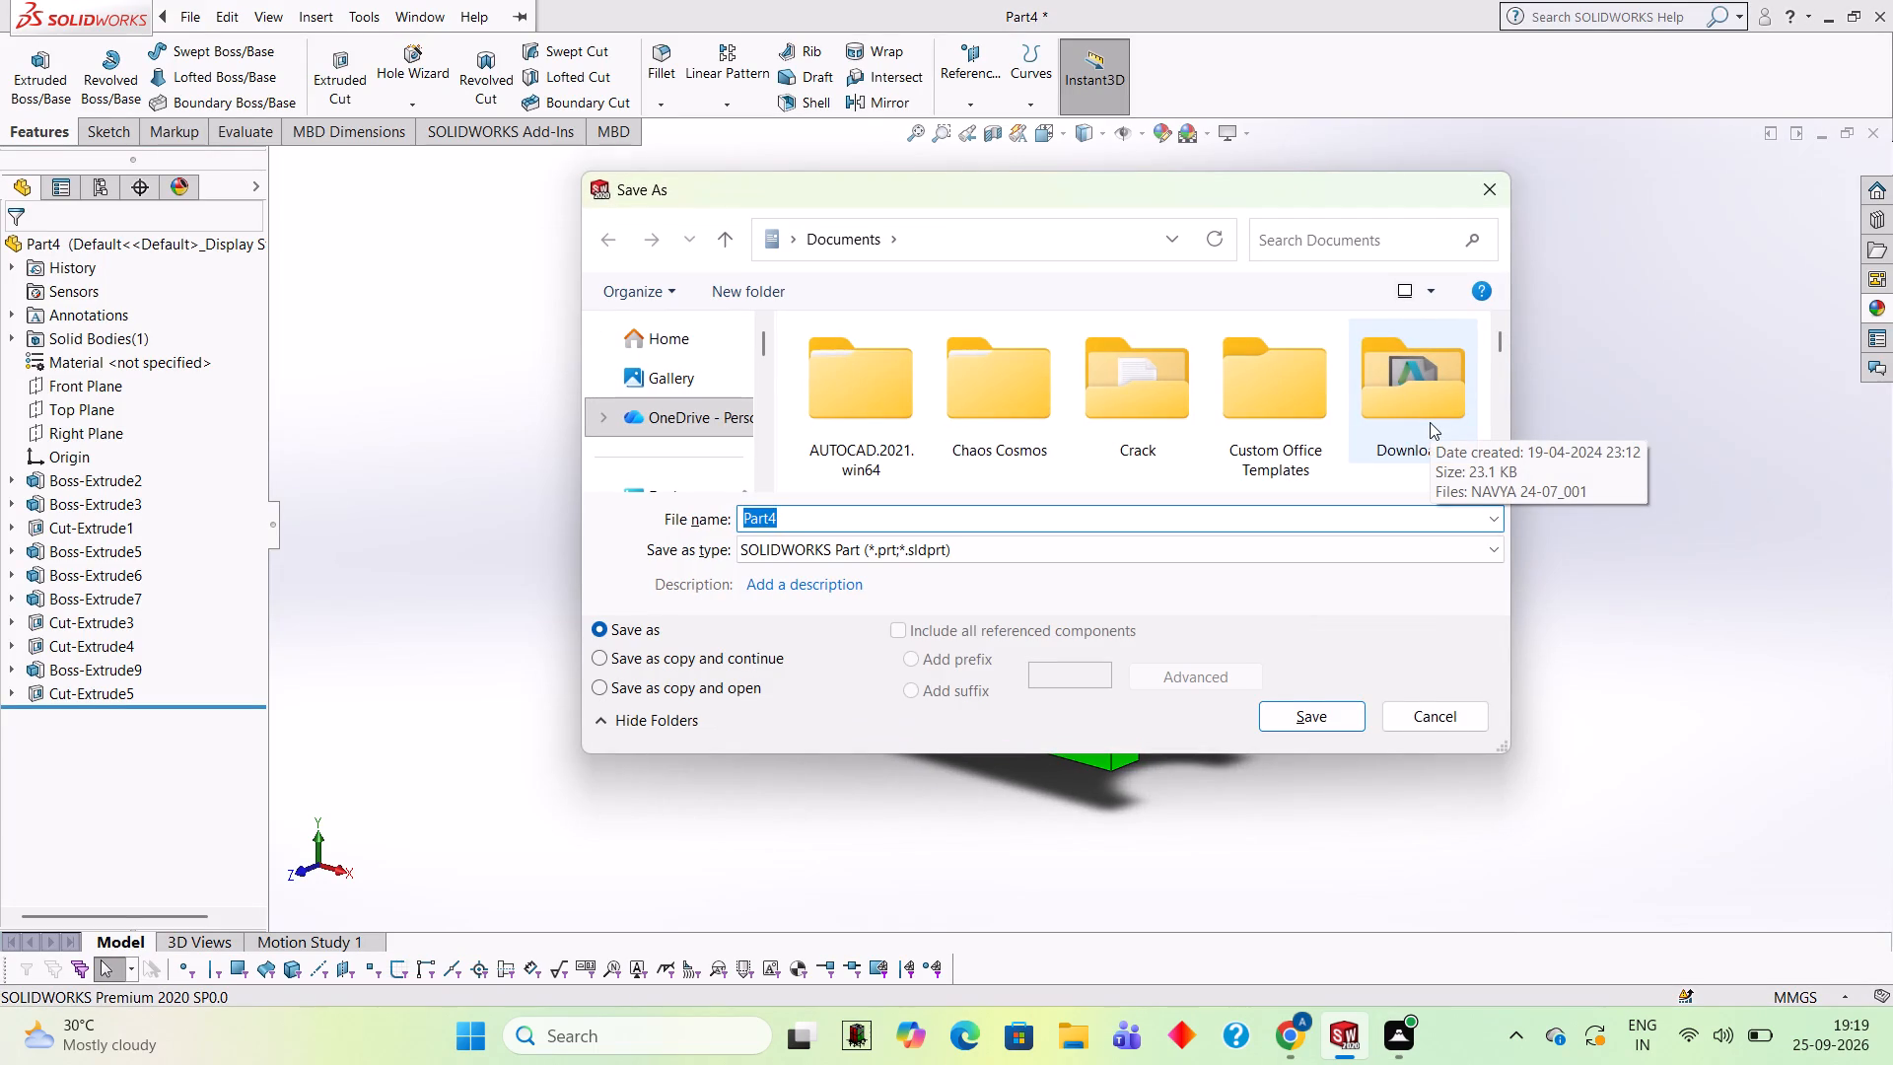
text(12)
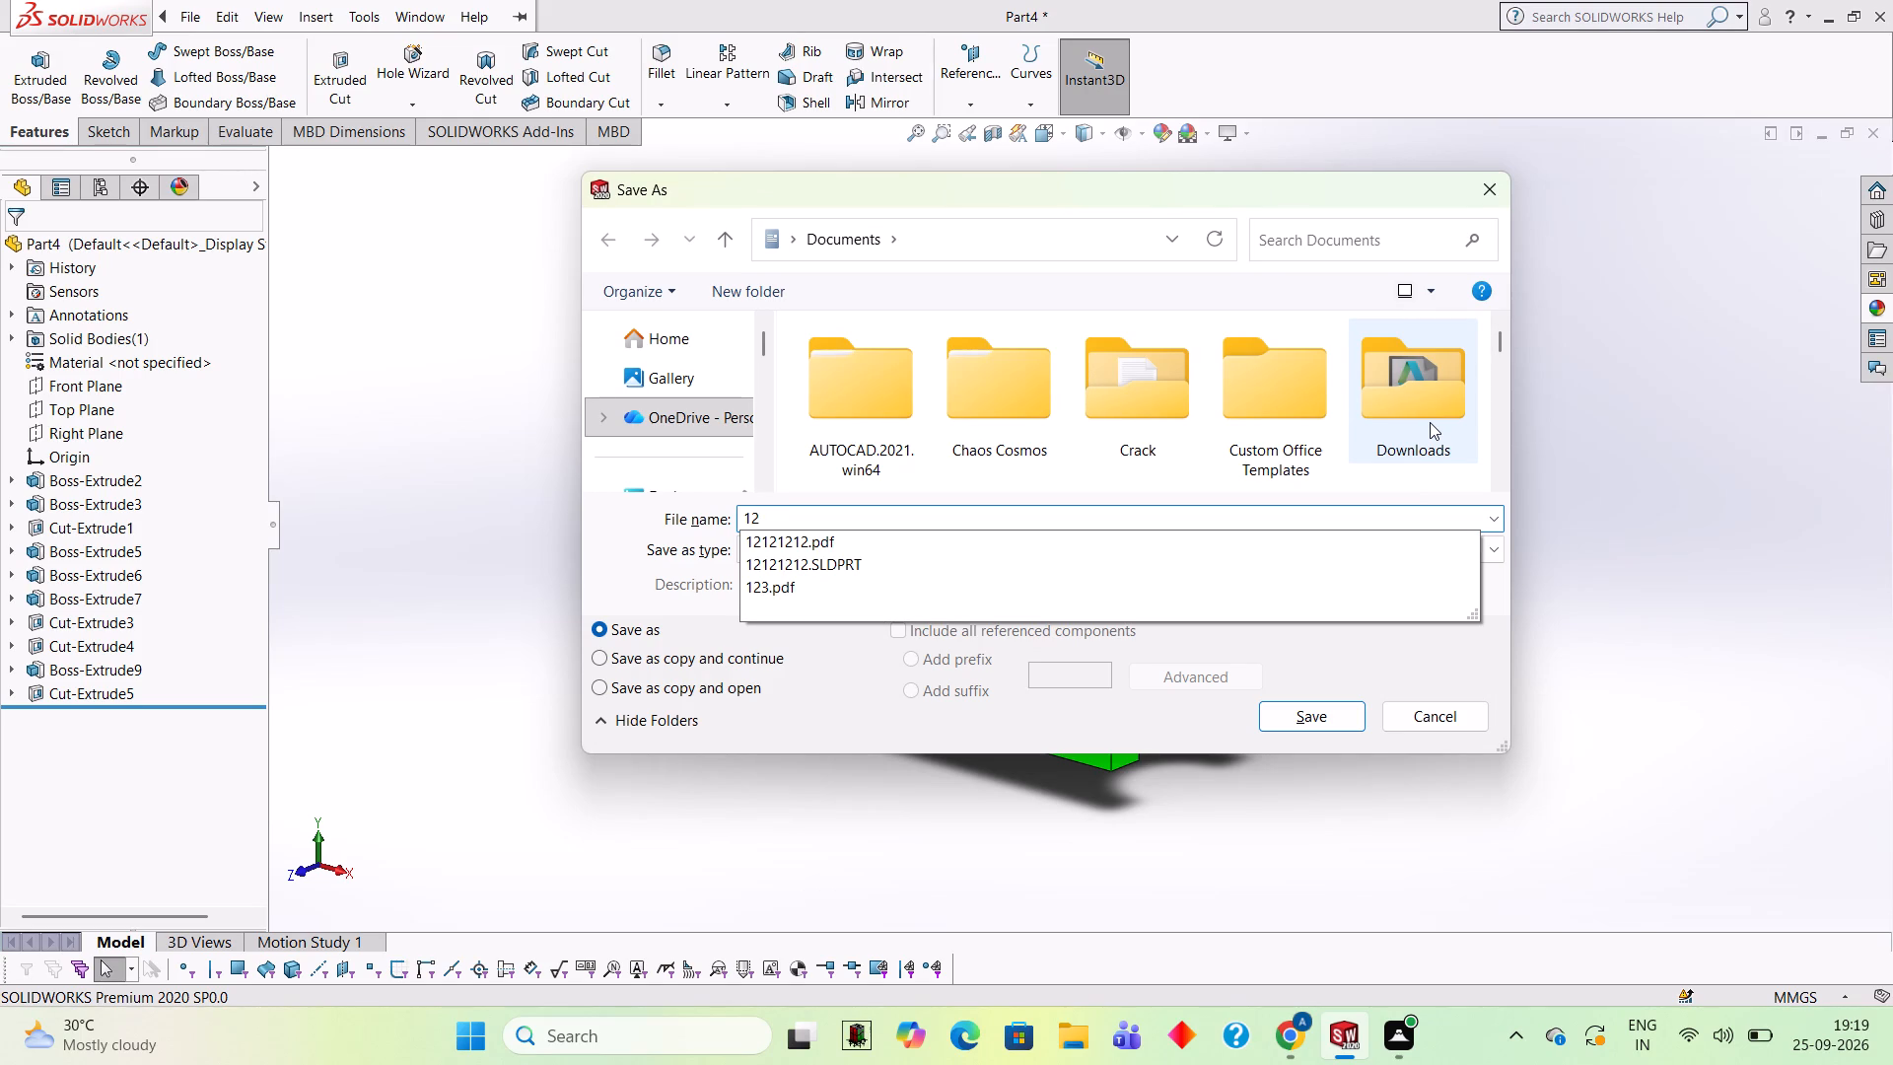
key(BackSpace)
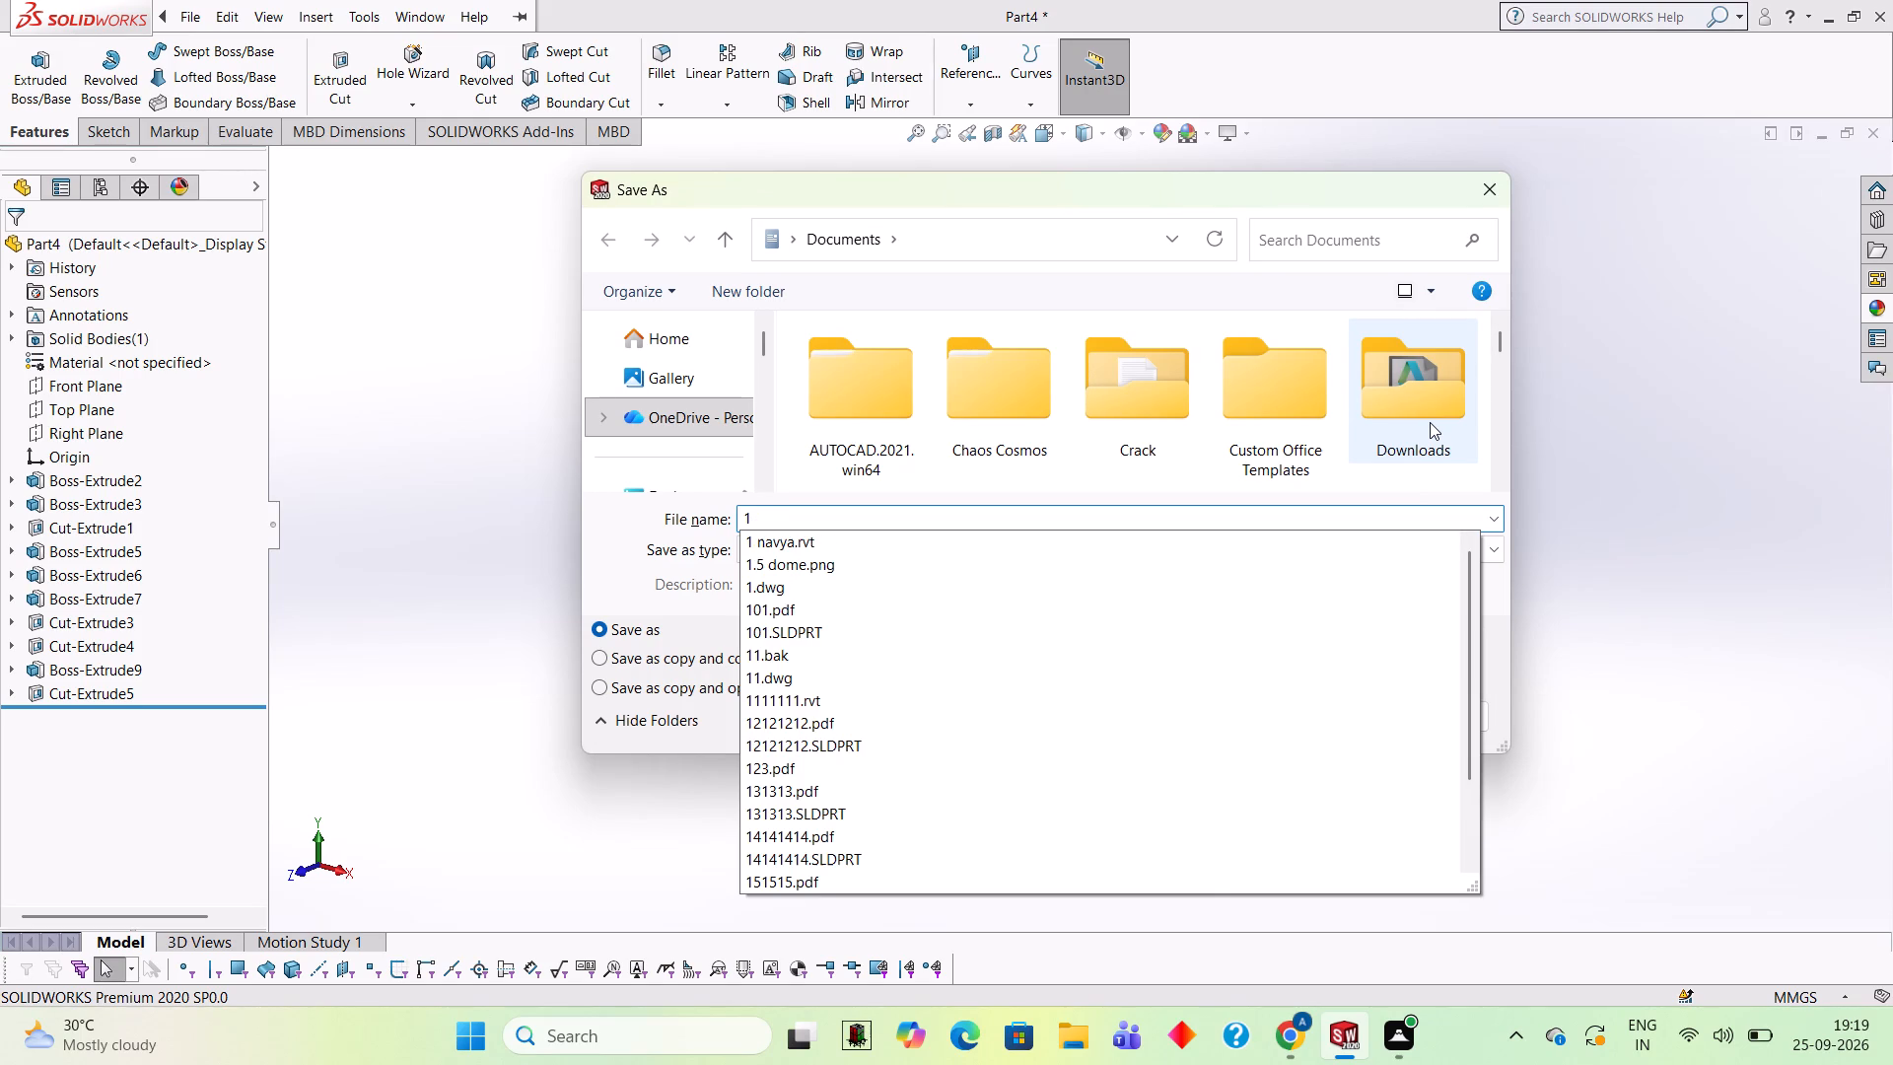
text(11)
key(BackSpace)
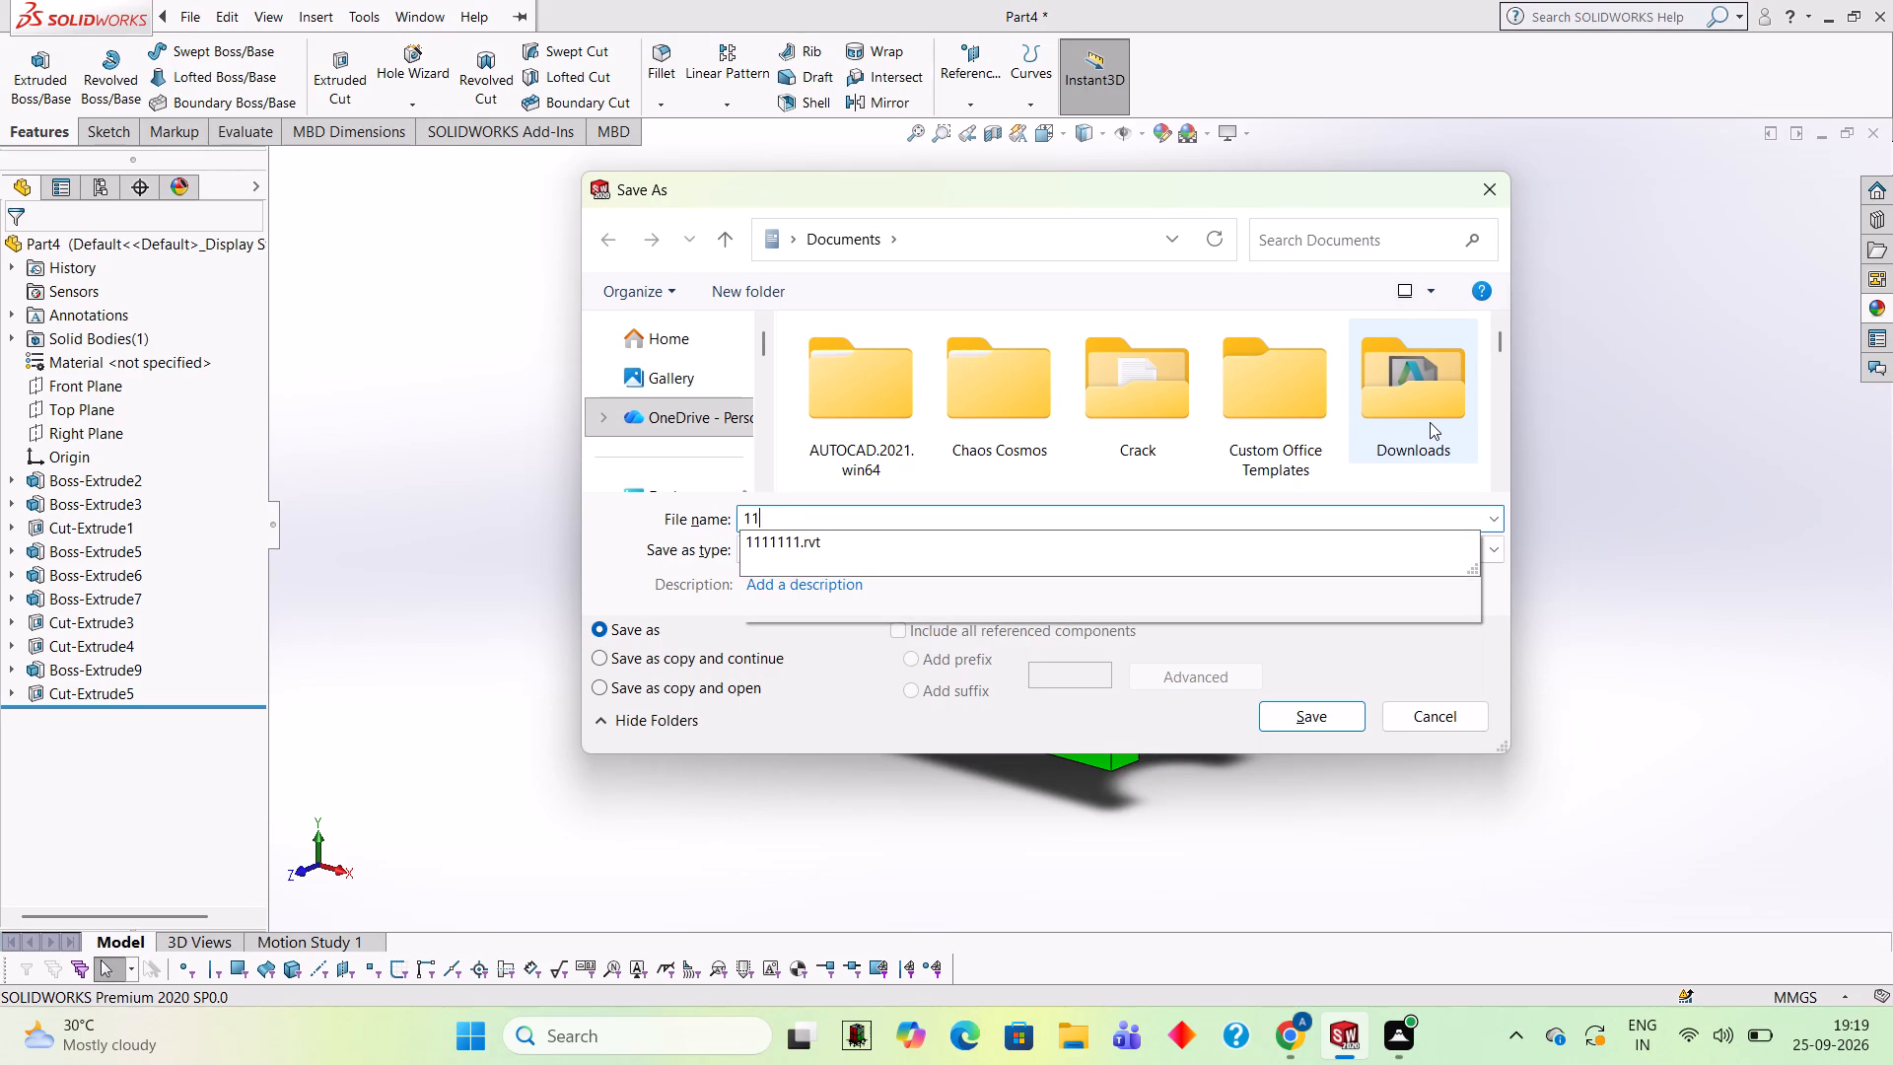
key(BackSpace)
key(0)
key(2)
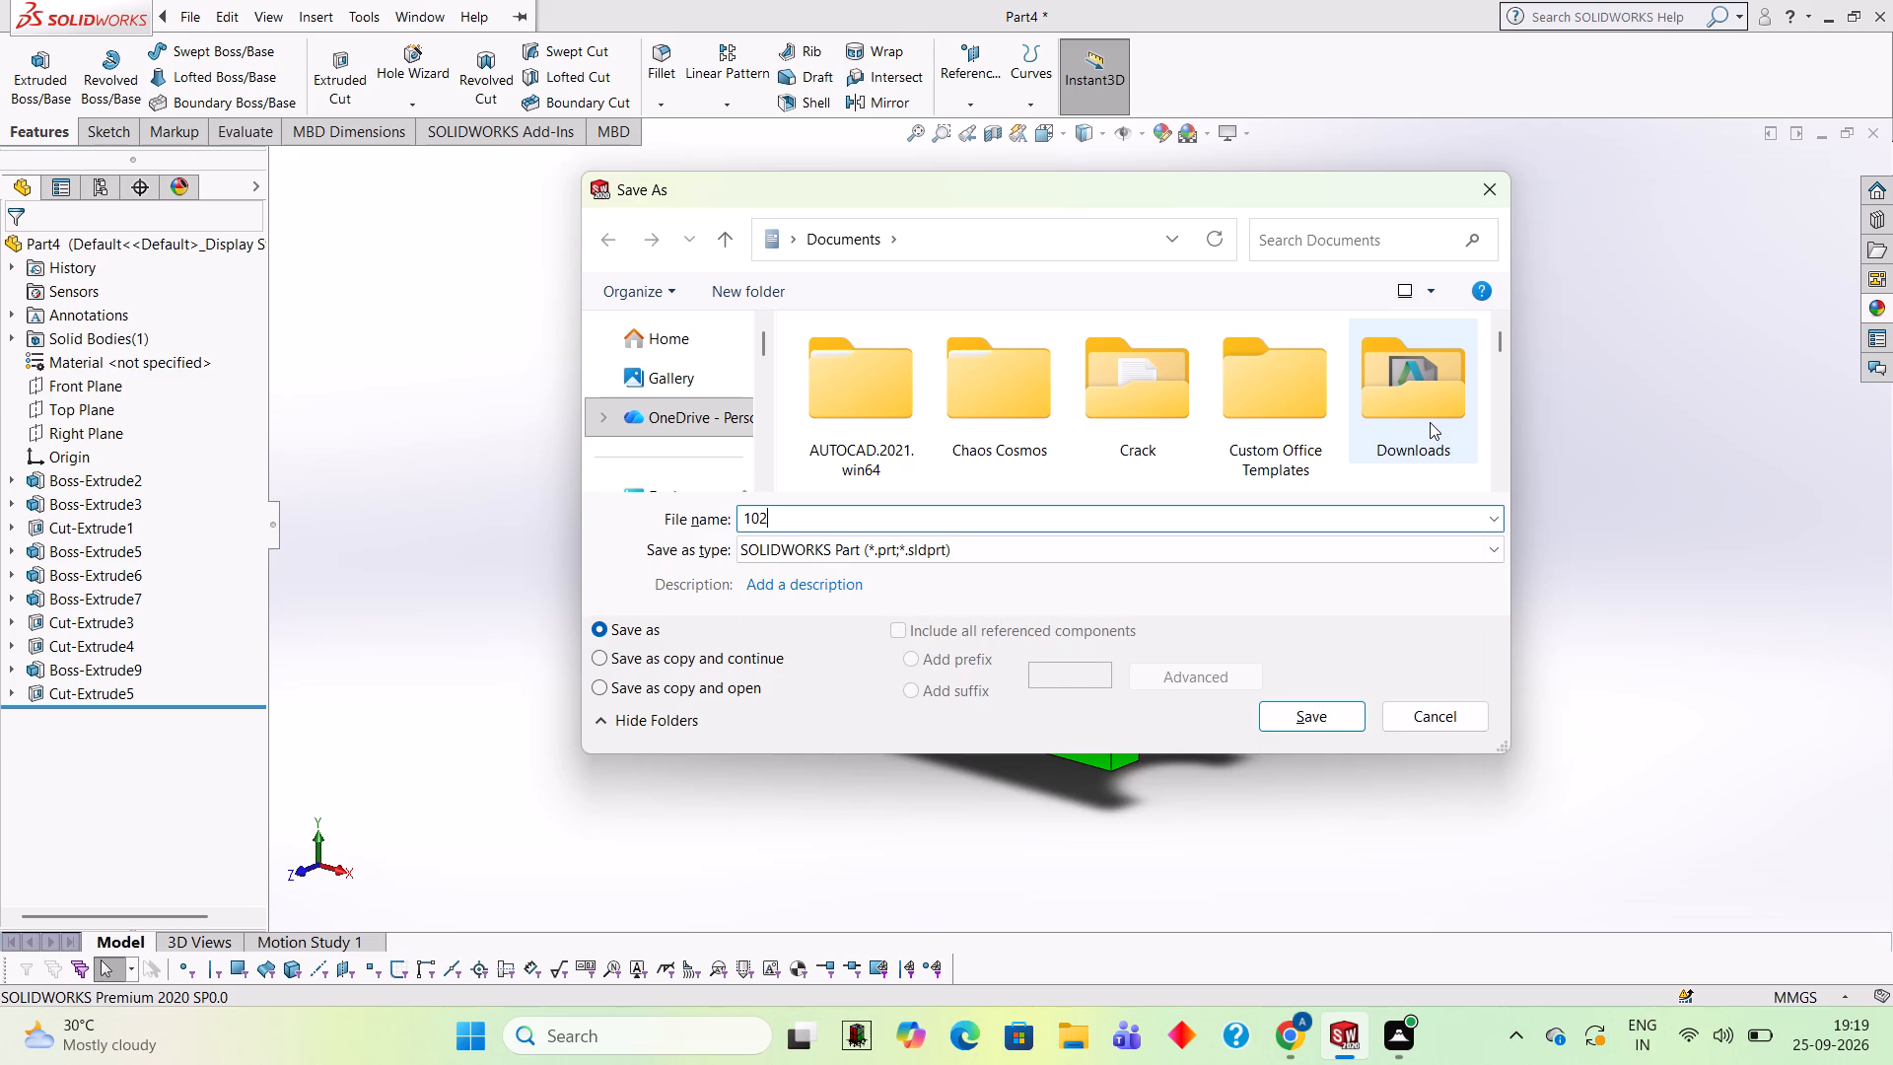
click(1340, 715)
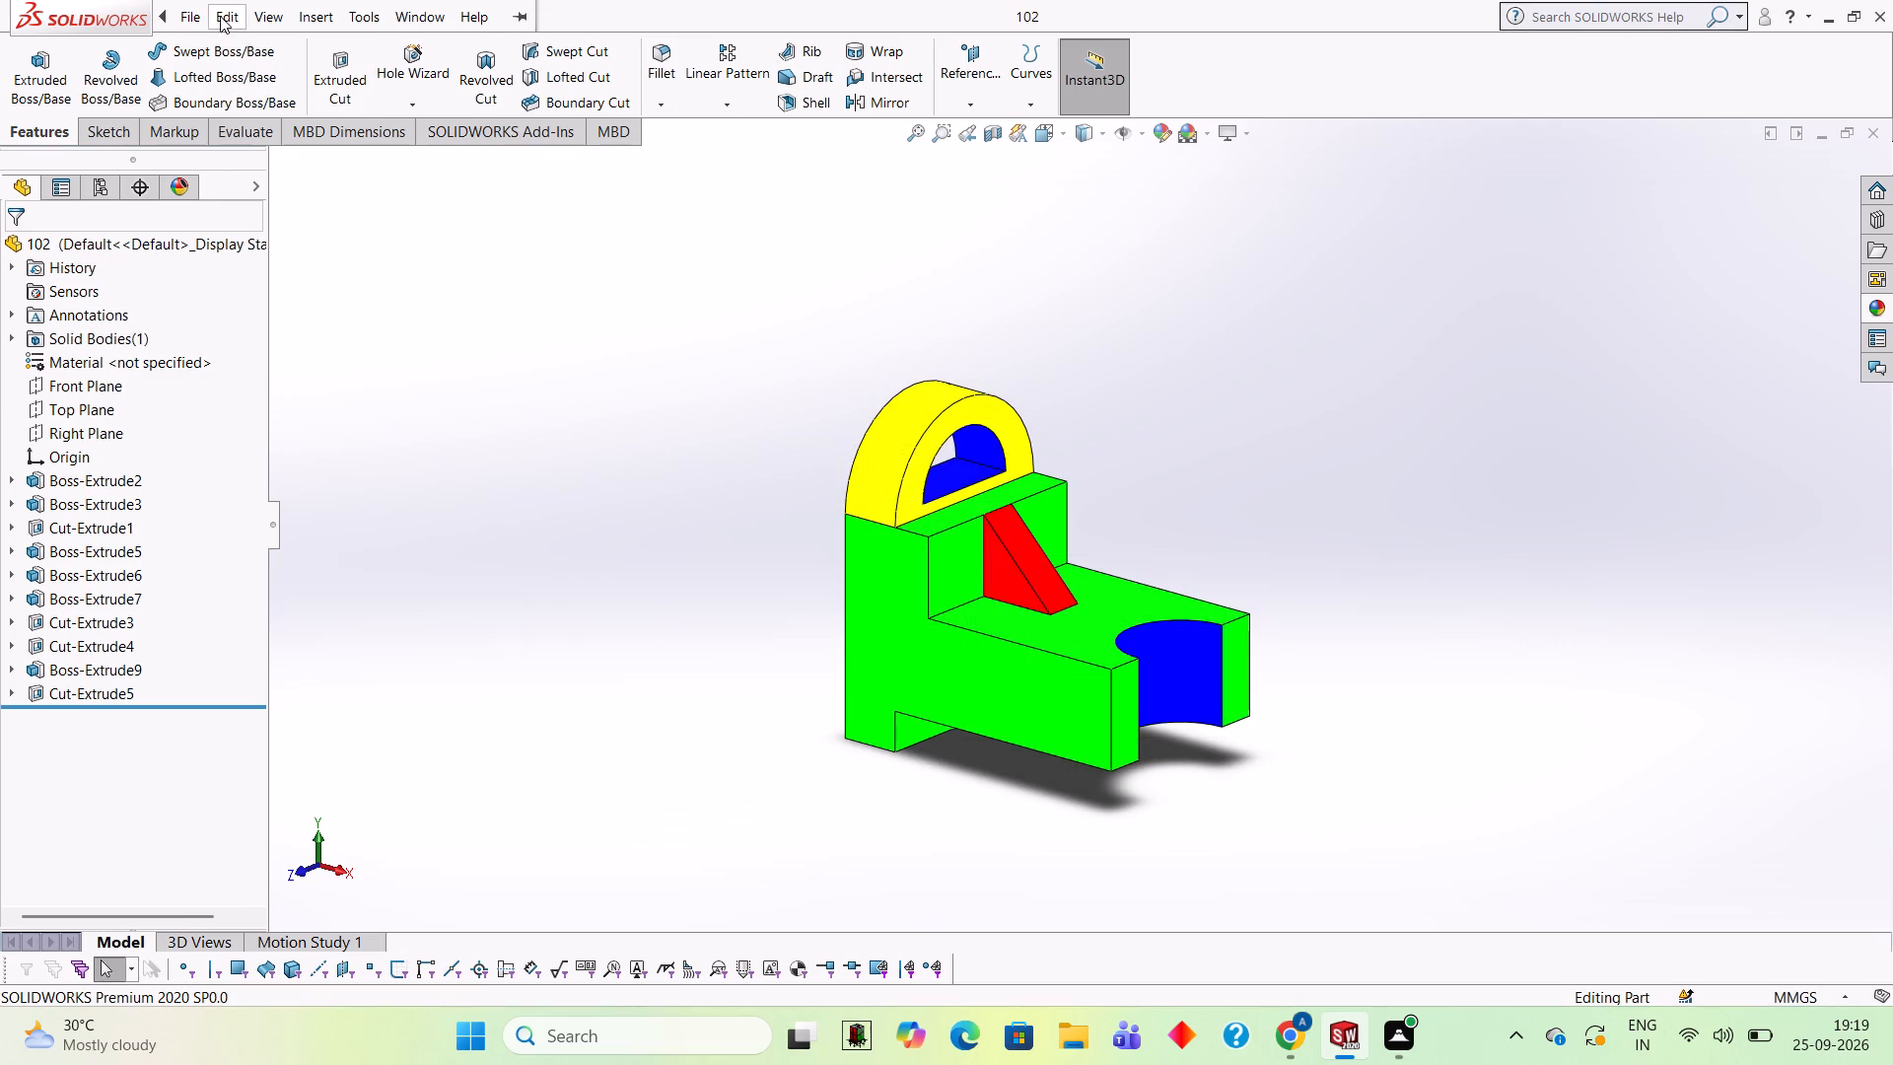
Export the coloured part to the Documents folder in Adobe Portable Document Format (*.pdf), keeping the file name 102.
click(592, 1)
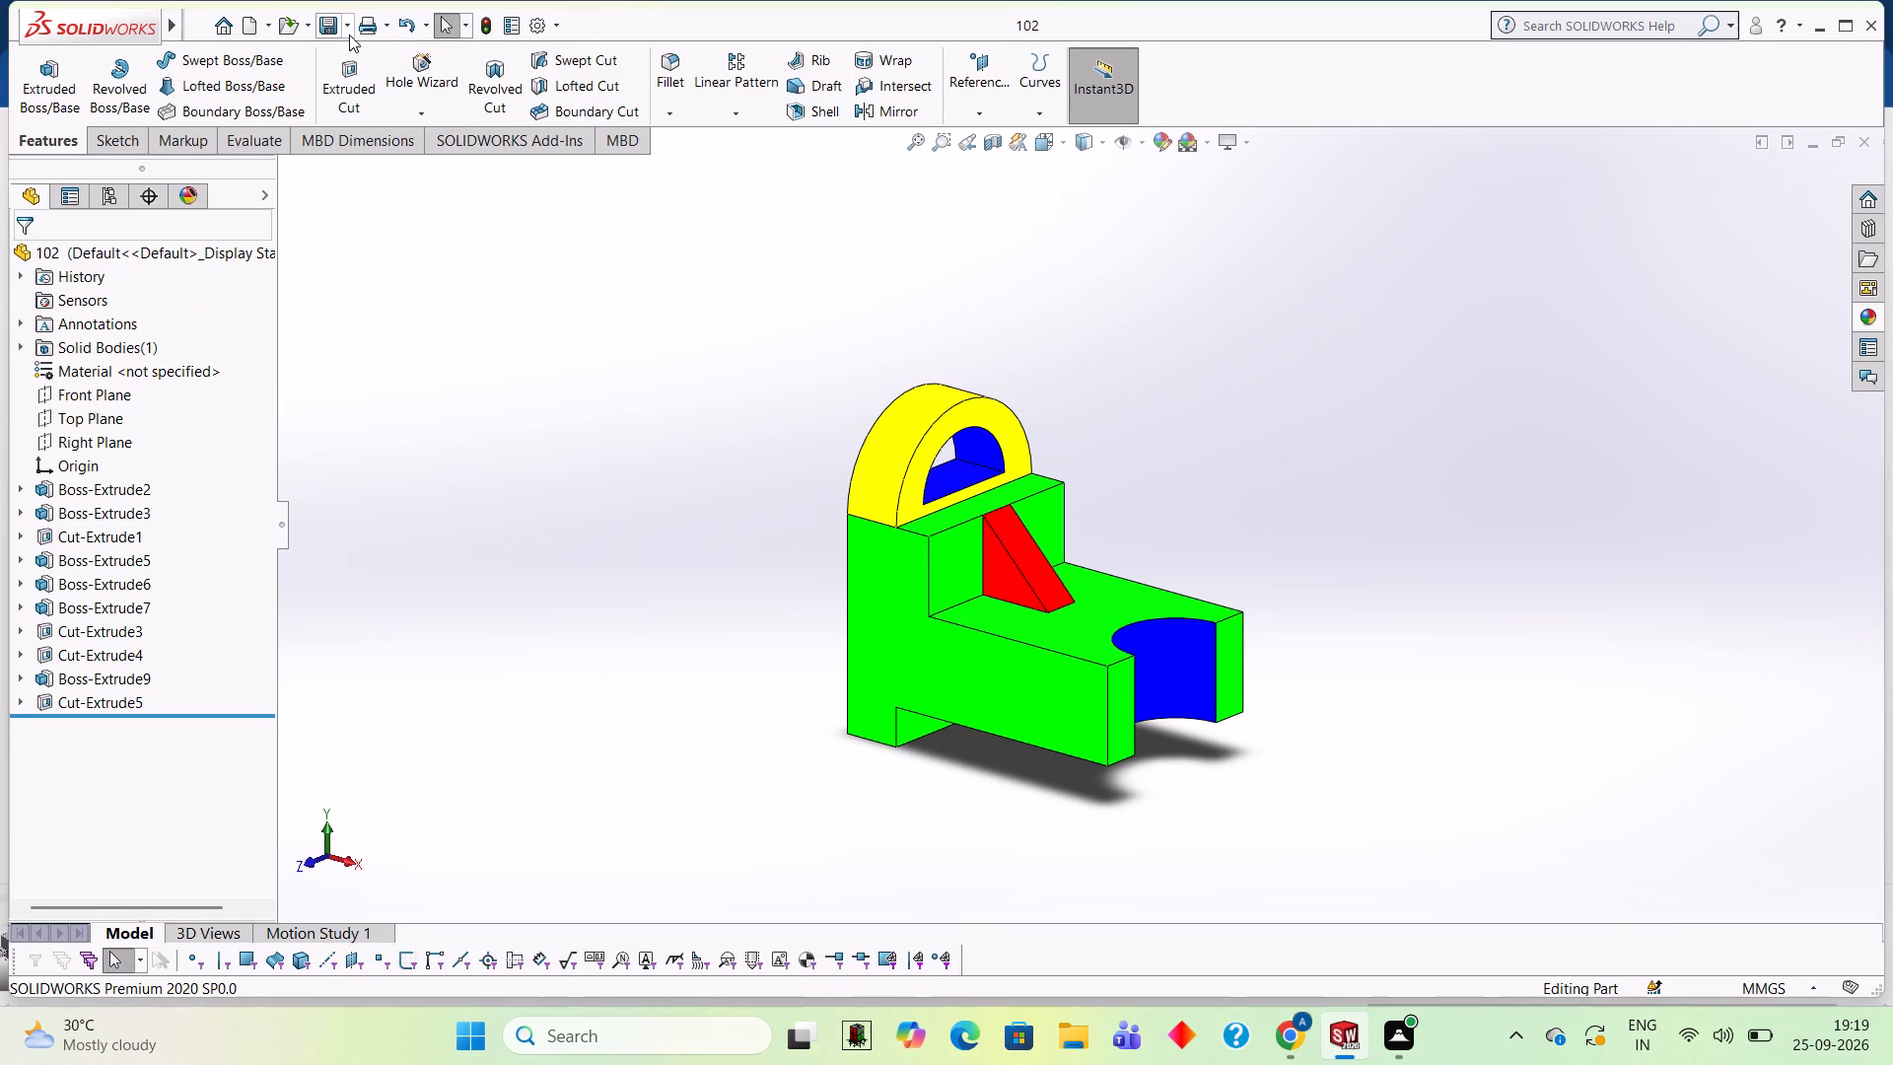
click(349, 35)
click(381, 79)
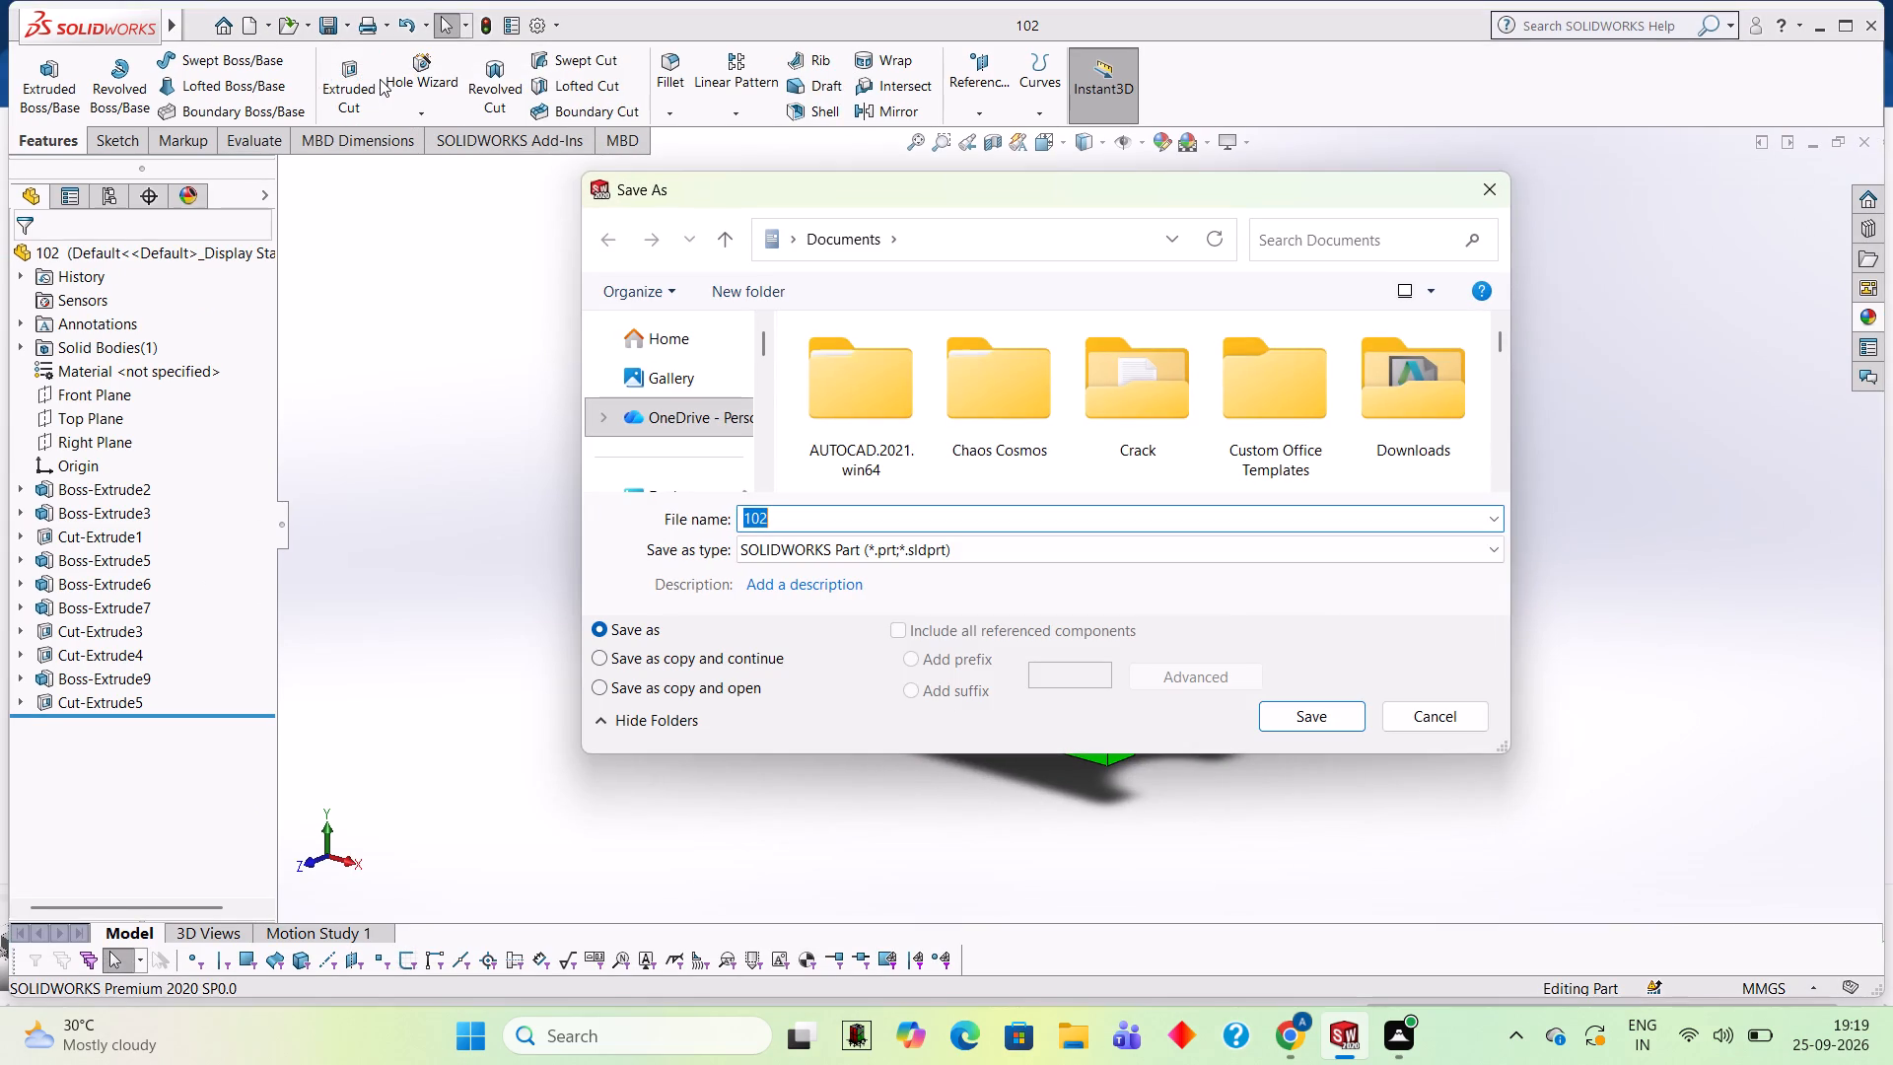
click(1116, 546)
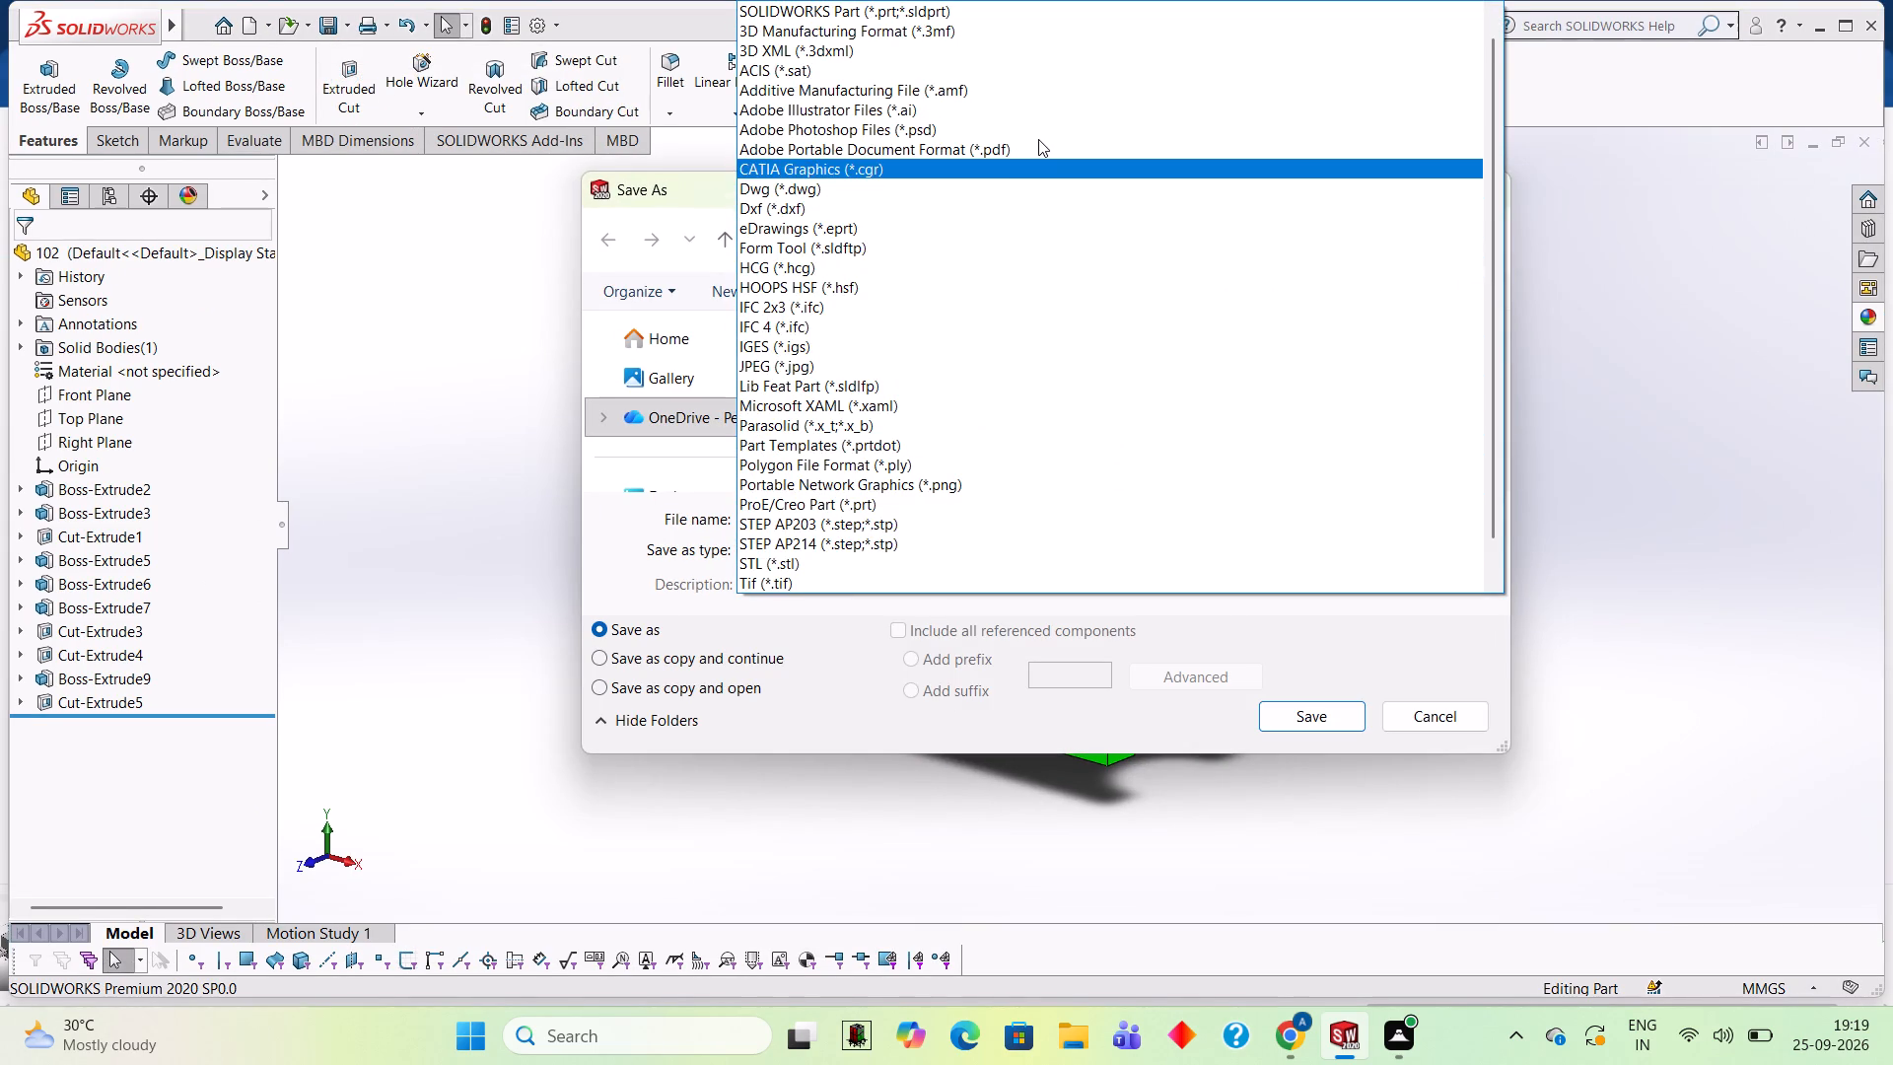
click(1038, 139)
click(1279, 760)
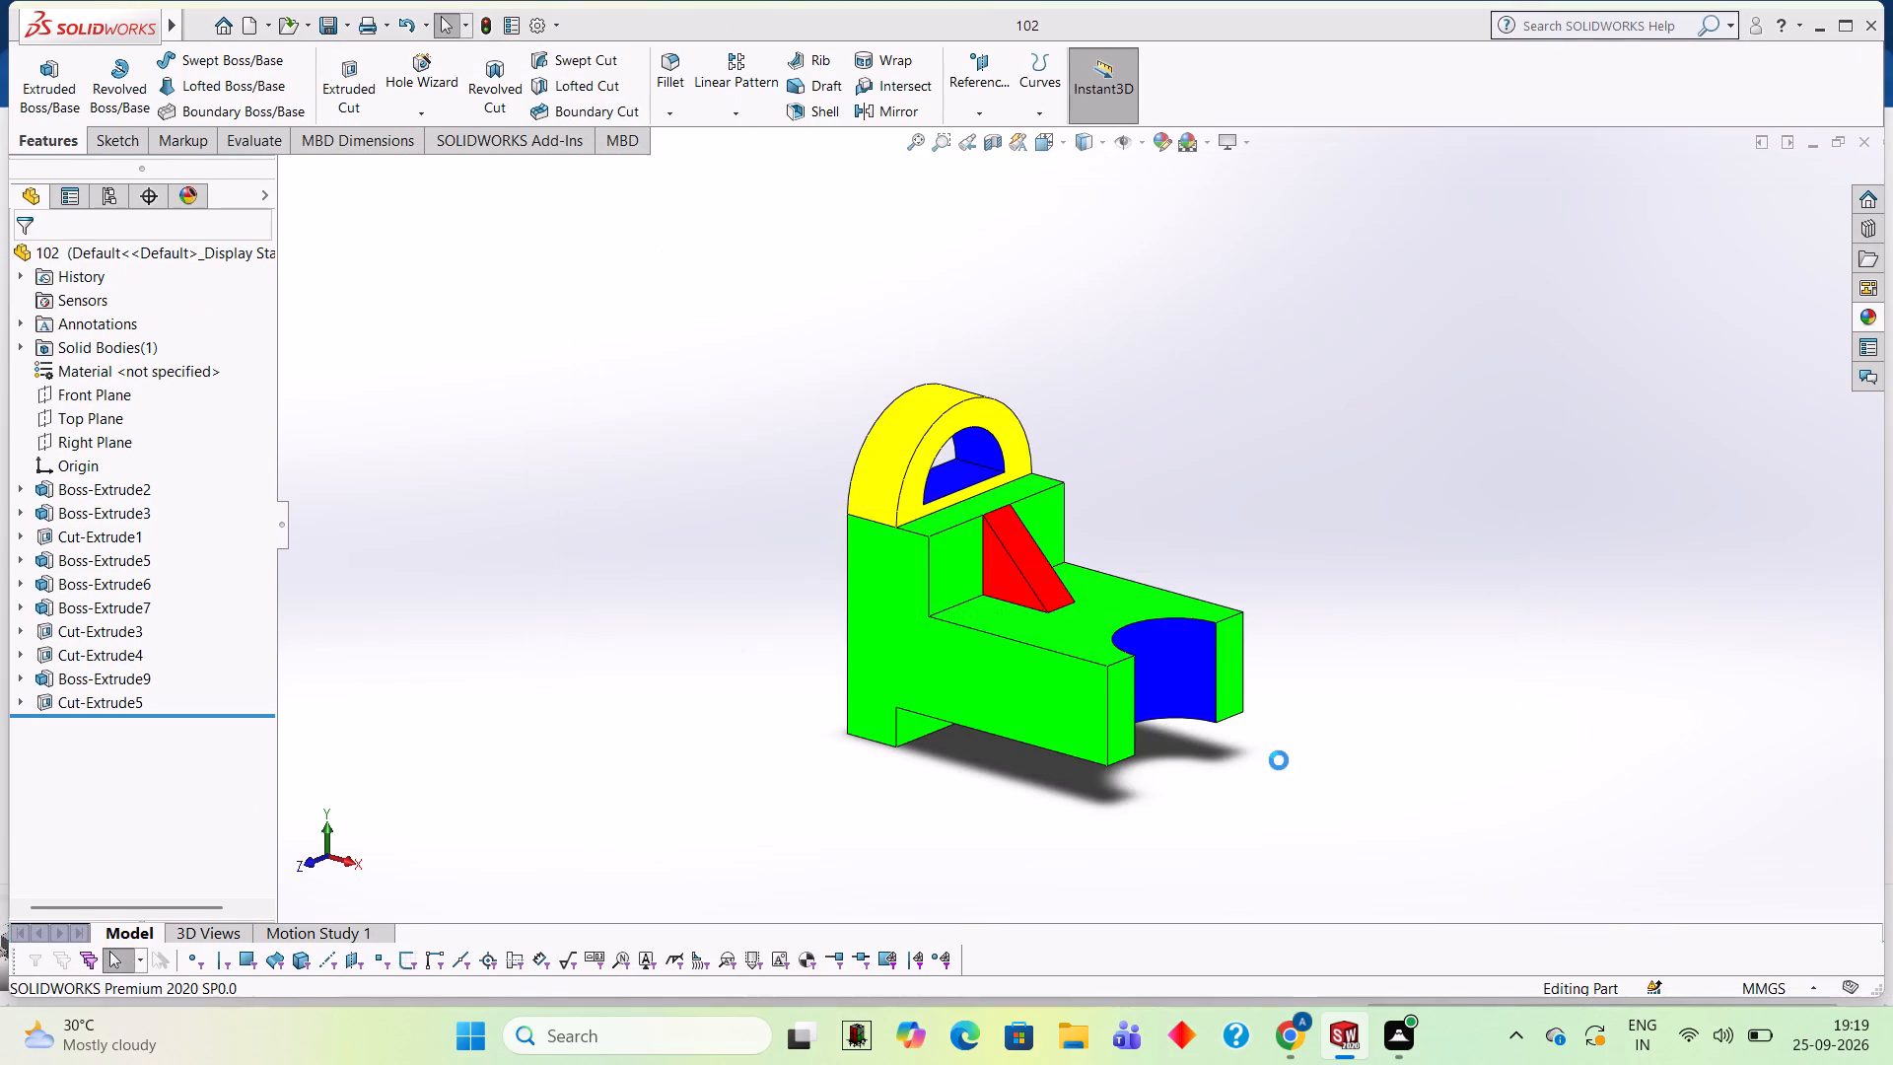